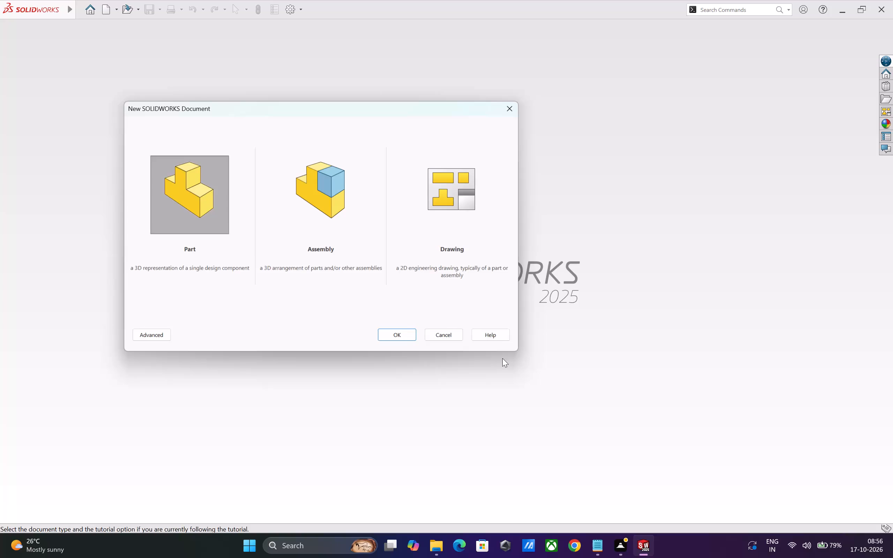
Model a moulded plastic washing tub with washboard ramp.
Create a new part document and set its units to MMGS (millimeter, gram, second).
left_click(392, 336)
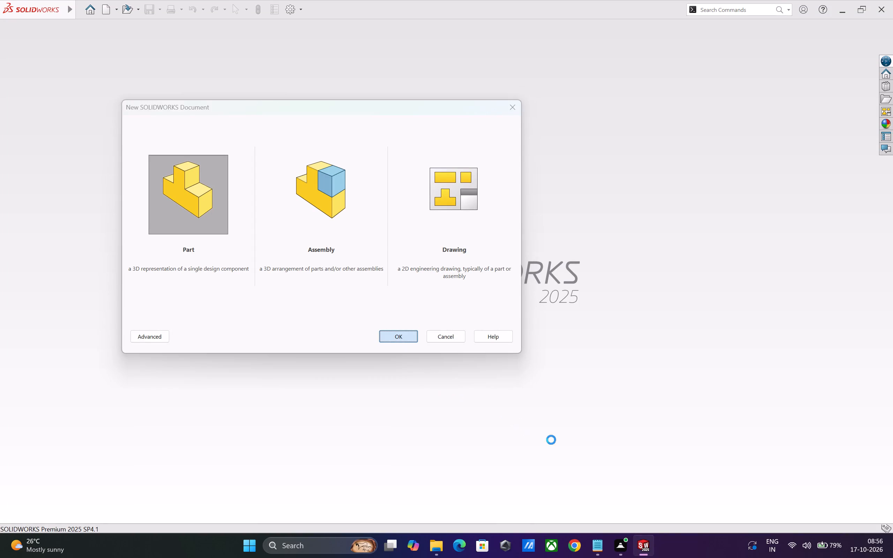
left_click(845, 526)
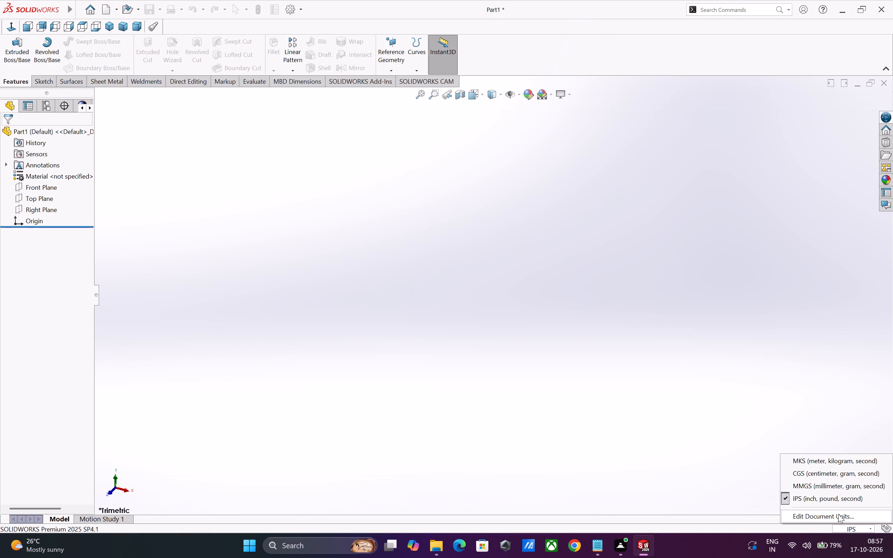
left_click(808, 488)
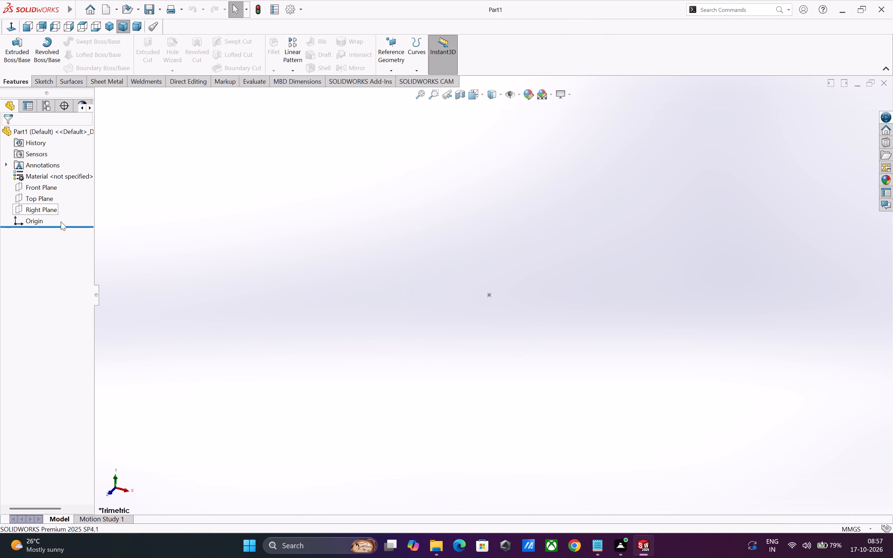
Start a sketch on the Top Plane and draw a corner rectangle about 73 by 68 mm with its upper edge through the origin.
left_click(28, 202)
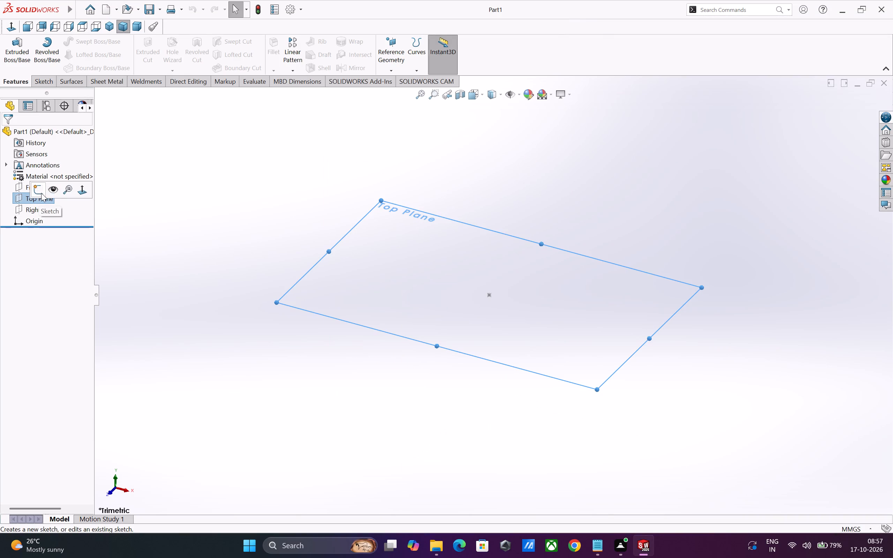
left_click(41, 193)
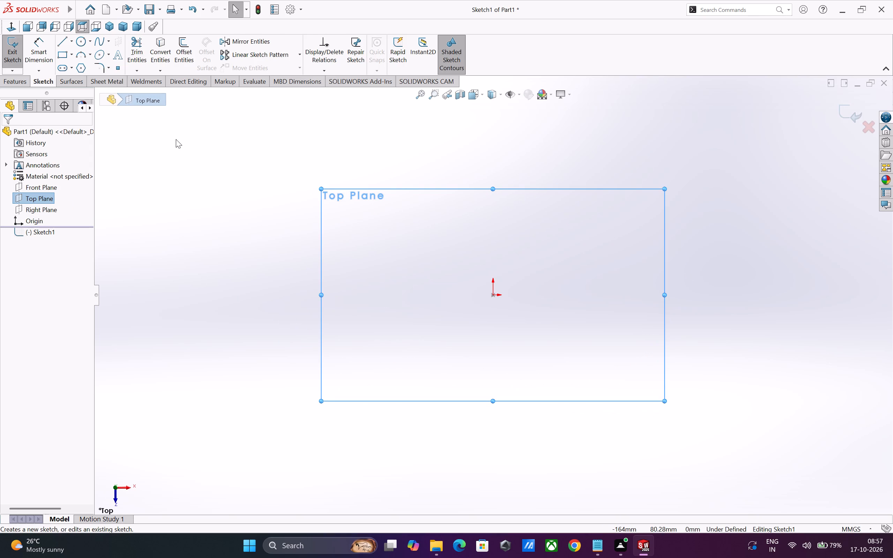
left_click(62, 55)
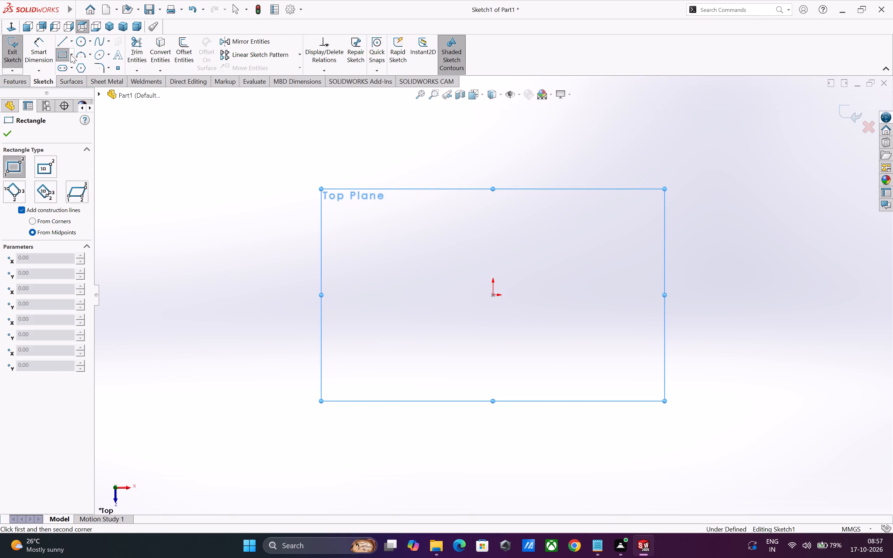
left_click(72, 54)
left_click(74, 67)
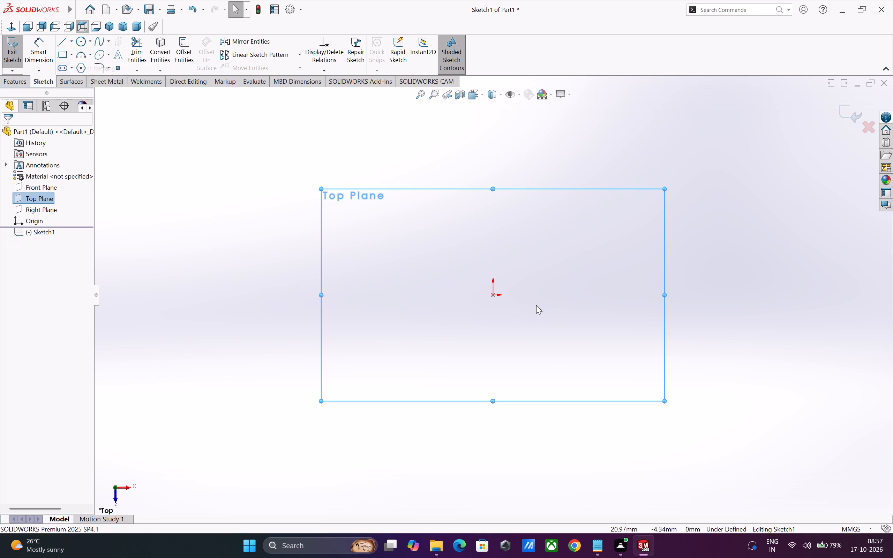
left_click(66, 57)
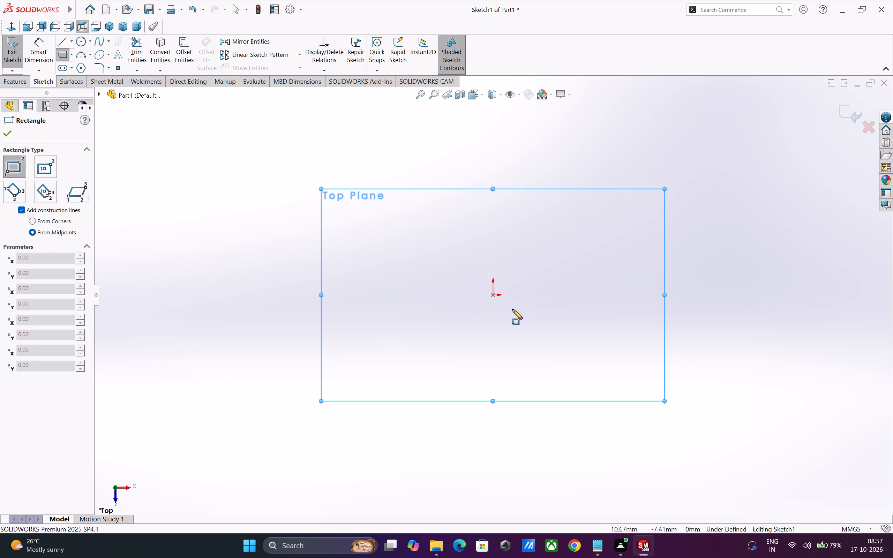
left_click(421, 296)
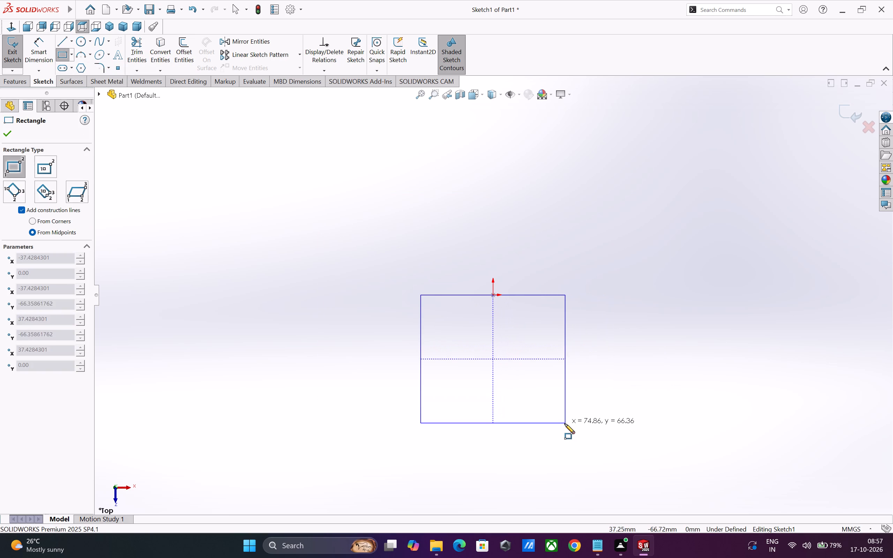
left_click(562, 427)
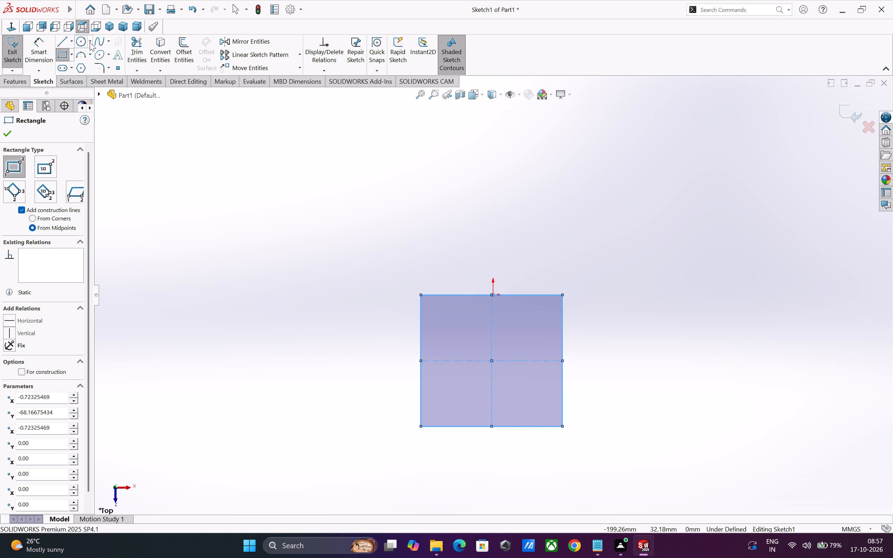
Draw a circle of about 36.7 mm radius centred on the midpoint of the rectangle's lower edge, reaching its lower corner.
left_click(81, 42)
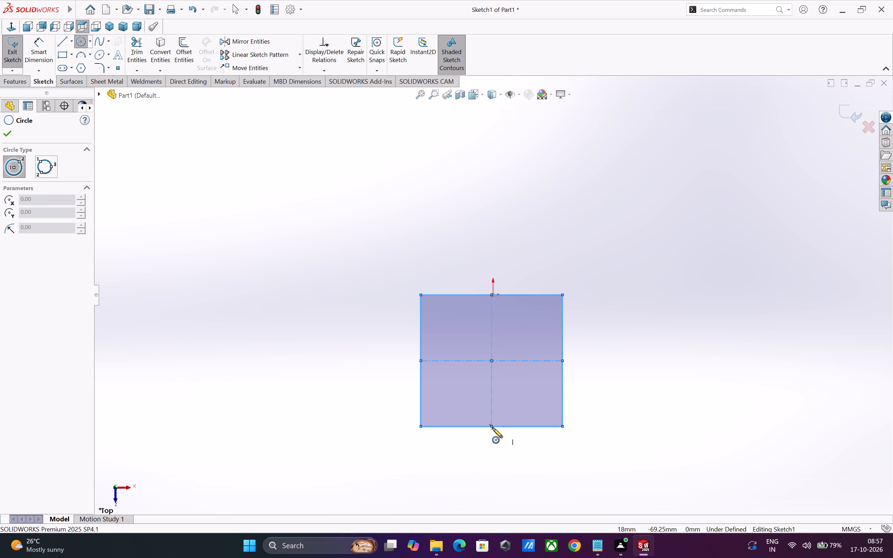
left_click(491, 427)
left_click(562, 426)
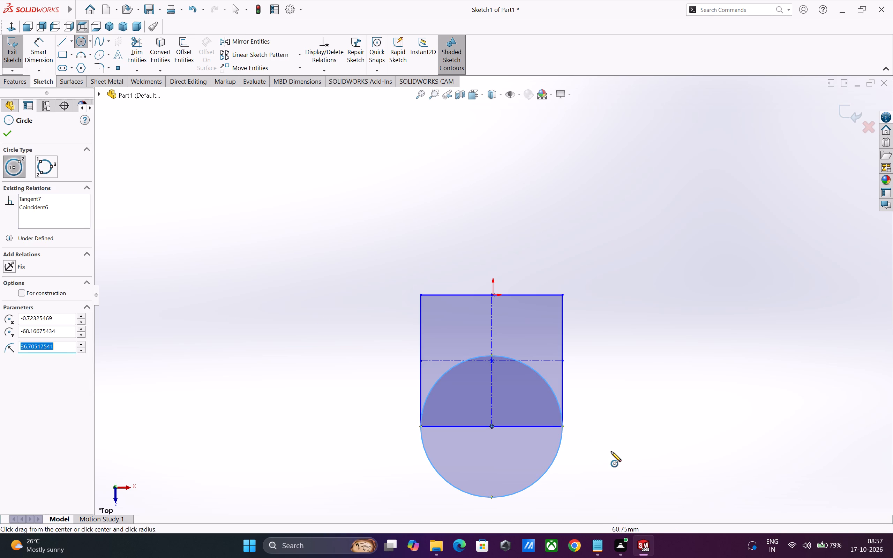
key("Escape")
Add a Midpoint relation between the rectangle's upper edge and the origin.
scroll(510, 342, "down", 4)
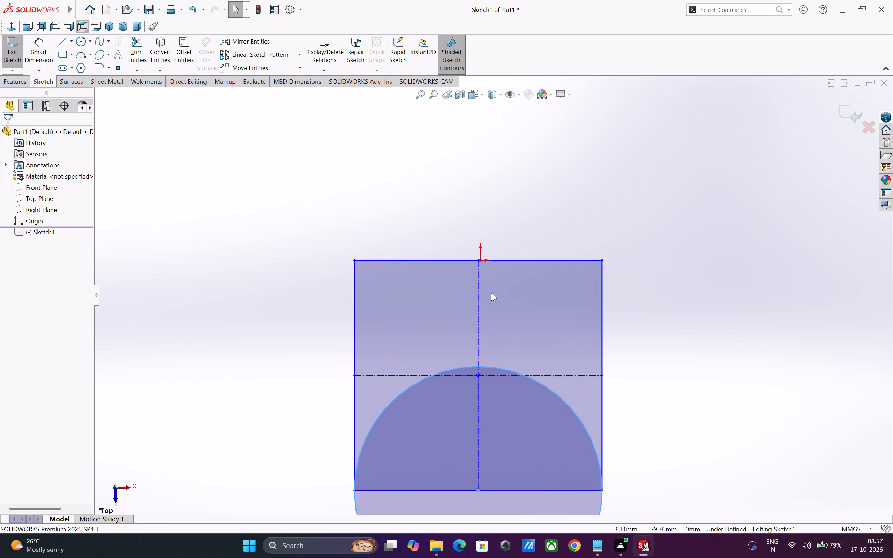
scroll(491, 293, "down", 1)
left_click(477, 245)
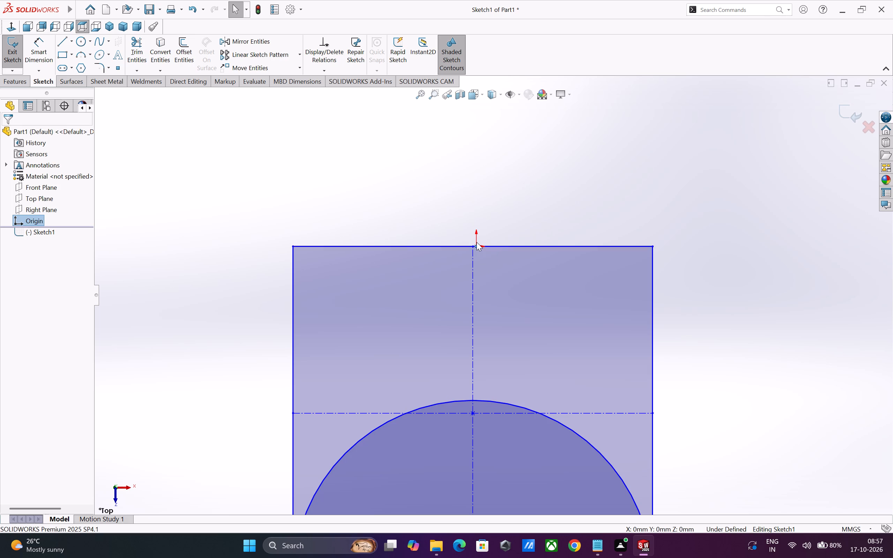
scroll(476, 242, "down", 5, "ctrl")
left_click(483, 272, "ctrl")
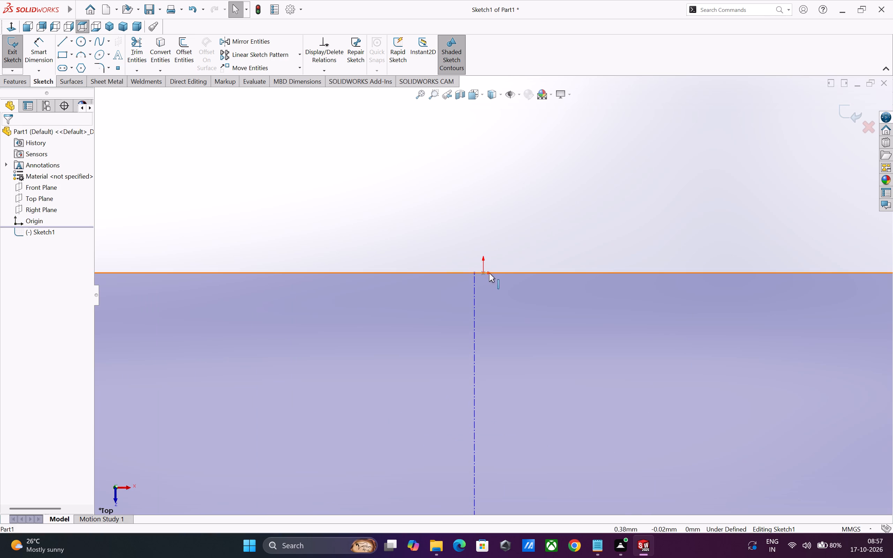
left_click(482, 272, "ctrl")
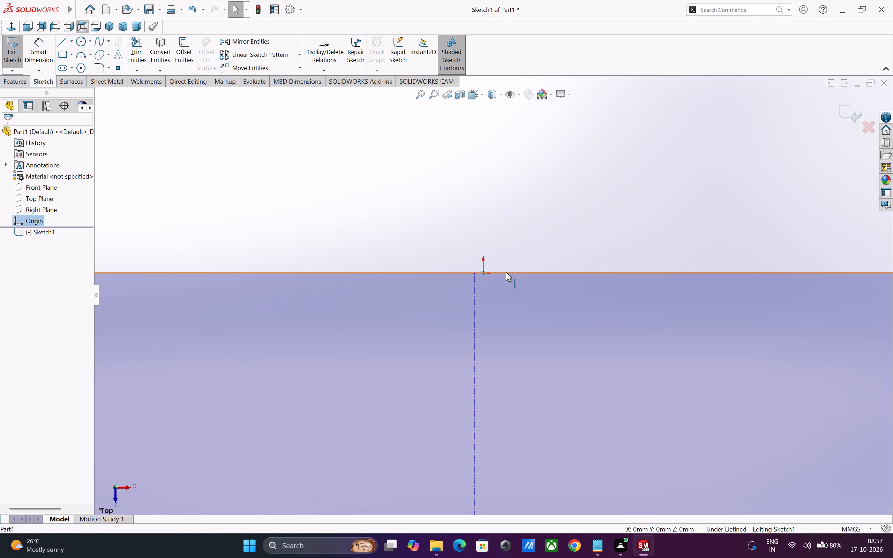
left_click(506, 272, "ctrl")
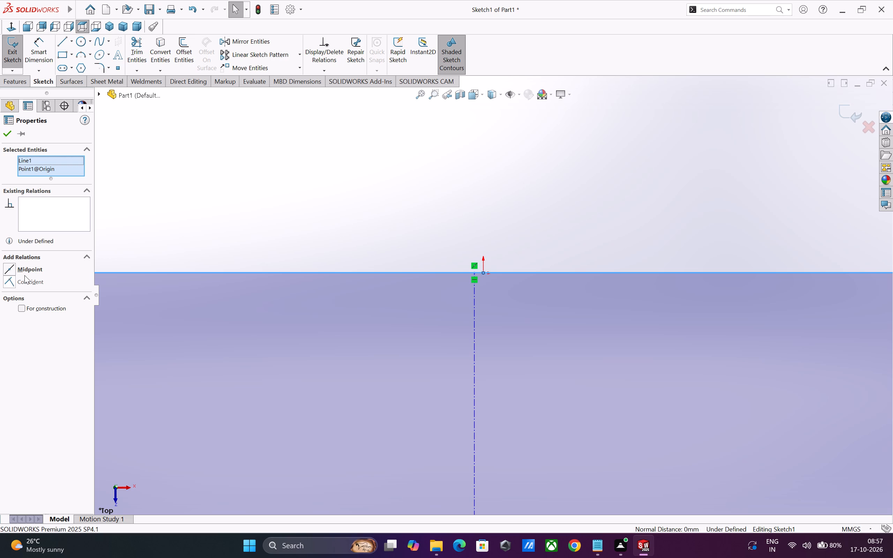
left_click(6, 271)
left_click(6, 138)
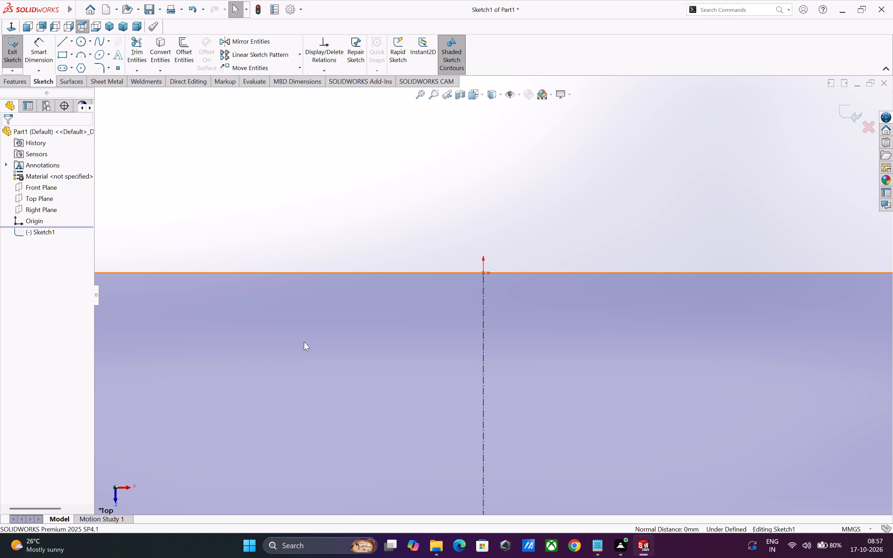
Power trim both side arcs of the circle inside the rectangle, keeping the trimmed entities as construction geometry.
scroll(487, 423, "up", 13)
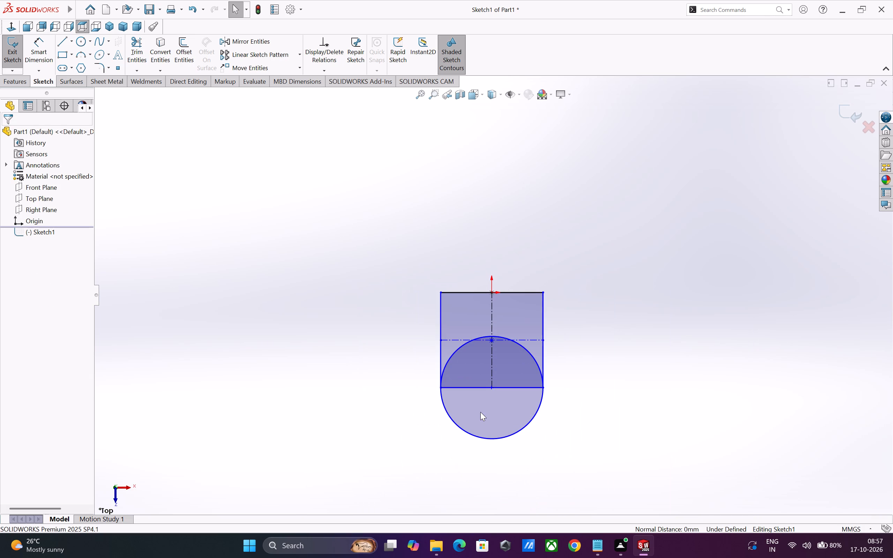
scroll(491, 379, "down", 2)
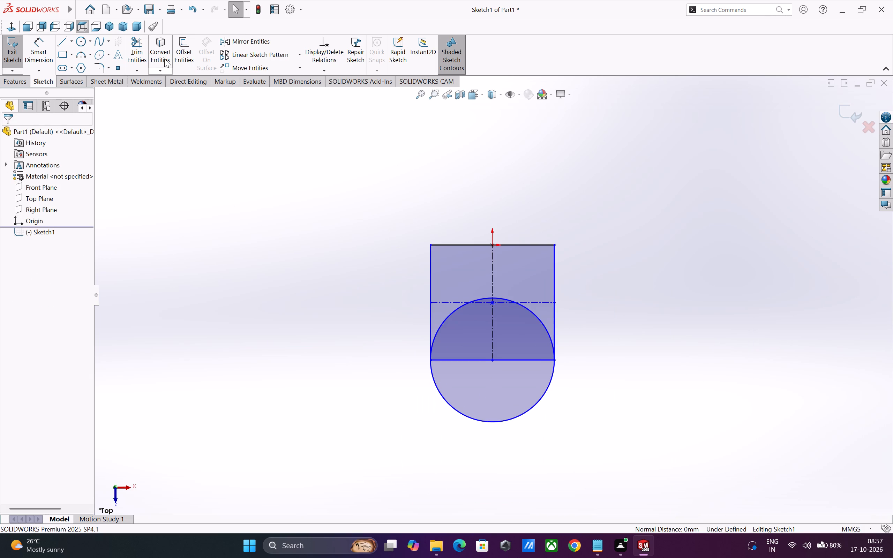
left_click(143, 55)
left_click(8, 316)
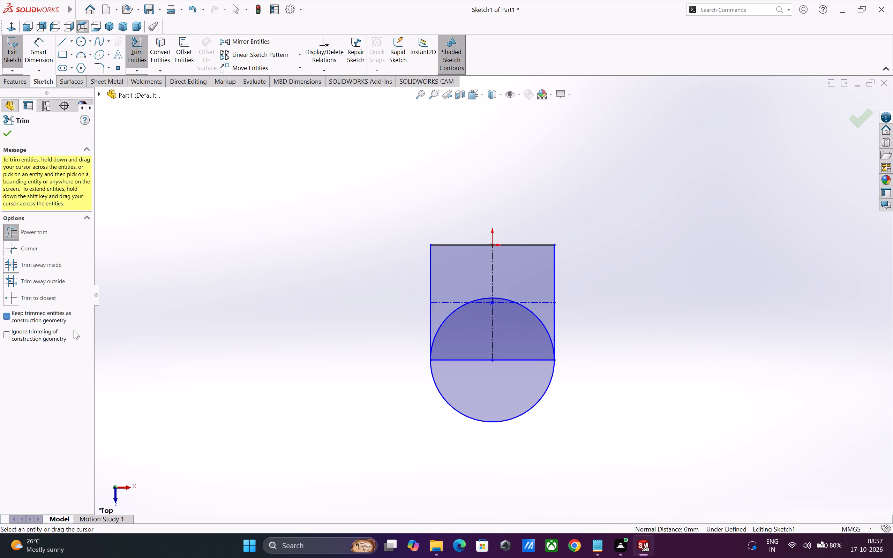
left_click_drag(463, 338, 447, 306)
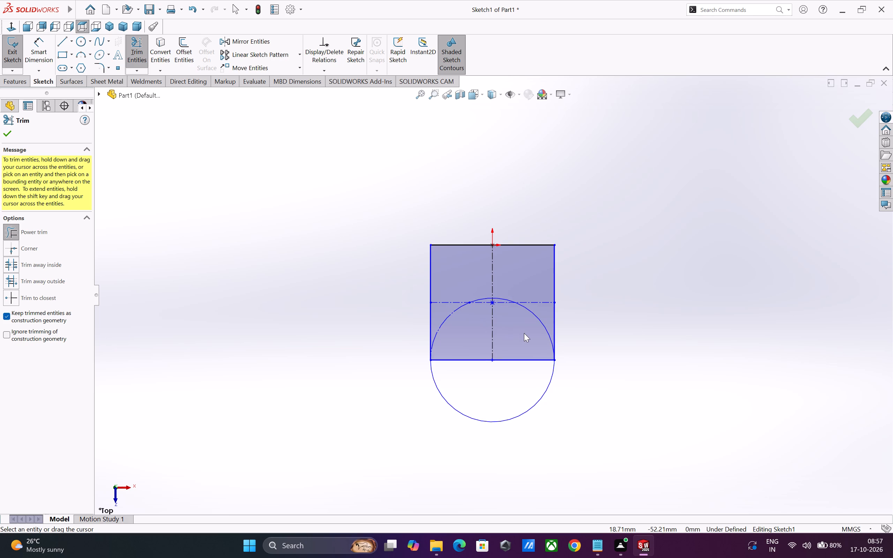
left_click_drag(538, 344, 537, 310)
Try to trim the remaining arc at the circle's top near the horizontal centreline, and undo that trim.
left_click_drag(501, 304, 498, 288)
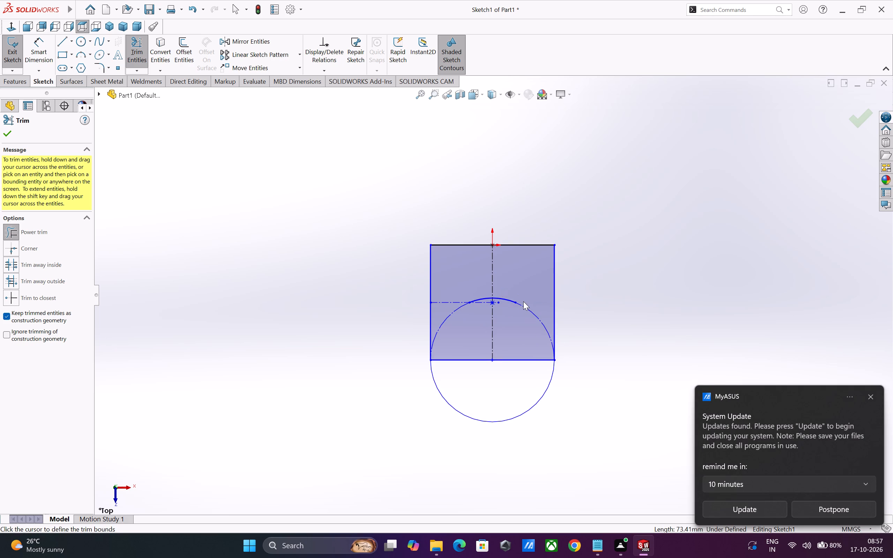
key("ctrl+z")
Move the rectangle geometry so that its horizontal centreline meets the top of the circle.
left_click_drag(500, 286, 501, 297)
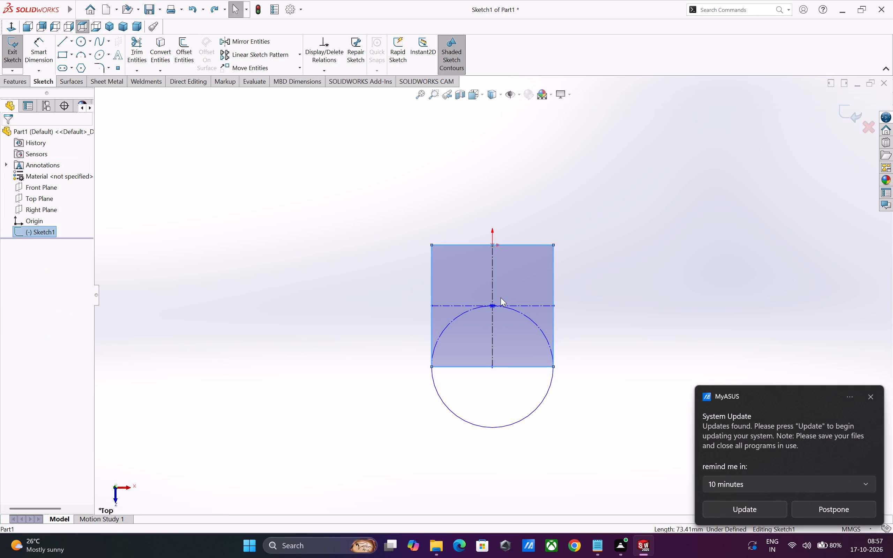
left_click_drag(501, 297, 499, 329)
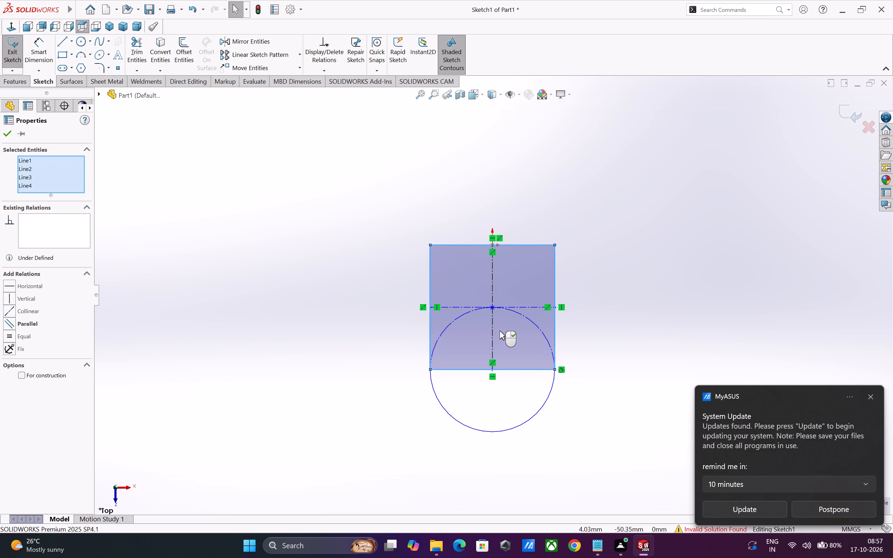
Power trim the leftover short arc where the circle's top meets the centrelines, keeping trimmed entities as construction geometry.
scroll(498, 344, "up", 2)
scroll(487, 311, "down", 4)
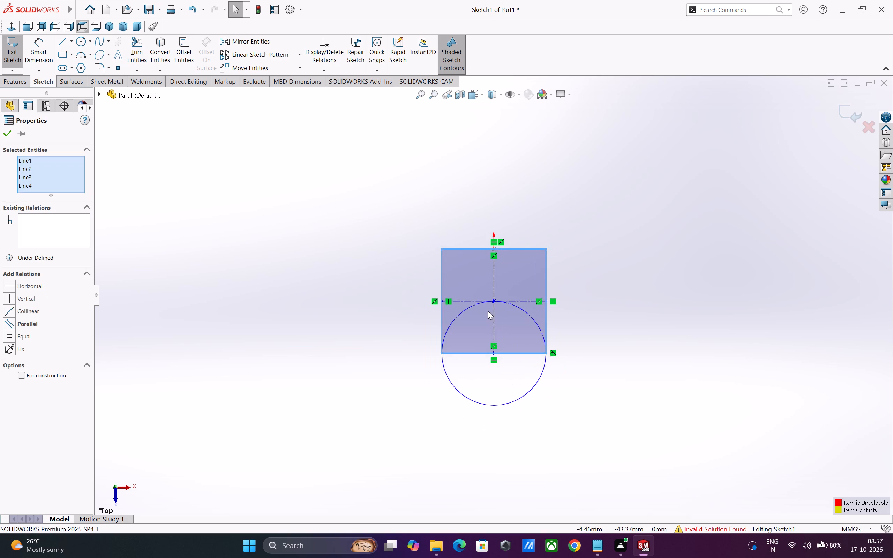
scroll(488, 311, "down", 3)
scroll(514, 299, "down", 2)
scroll(504, 242, "down", 7)
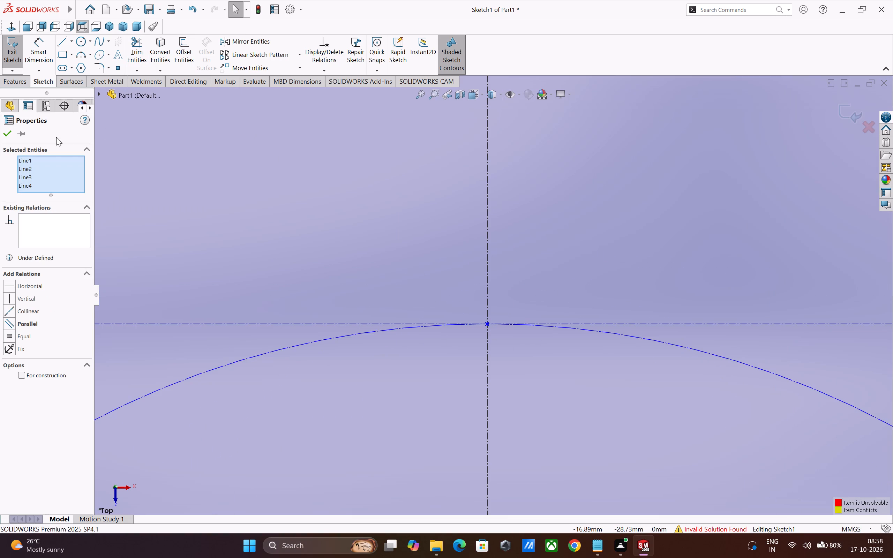
scroll(604, 388, "up", 10)
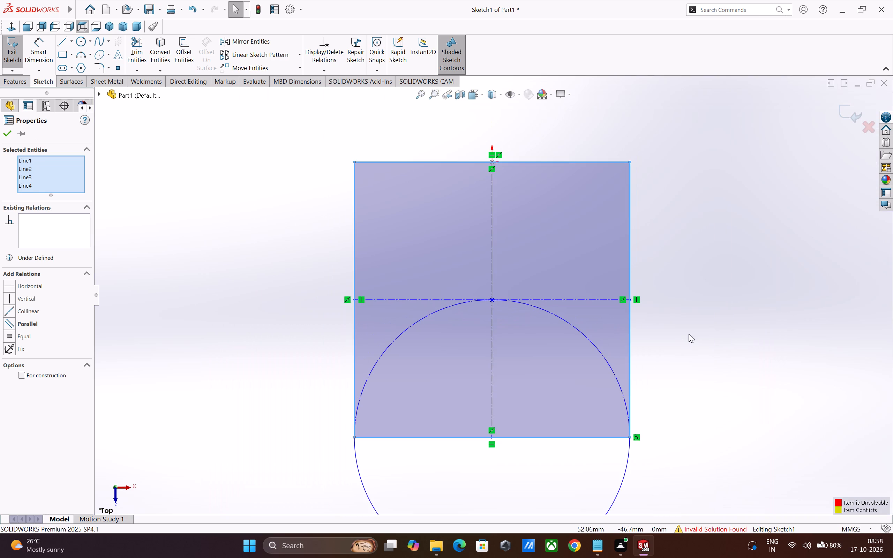
left_click(691, 332)
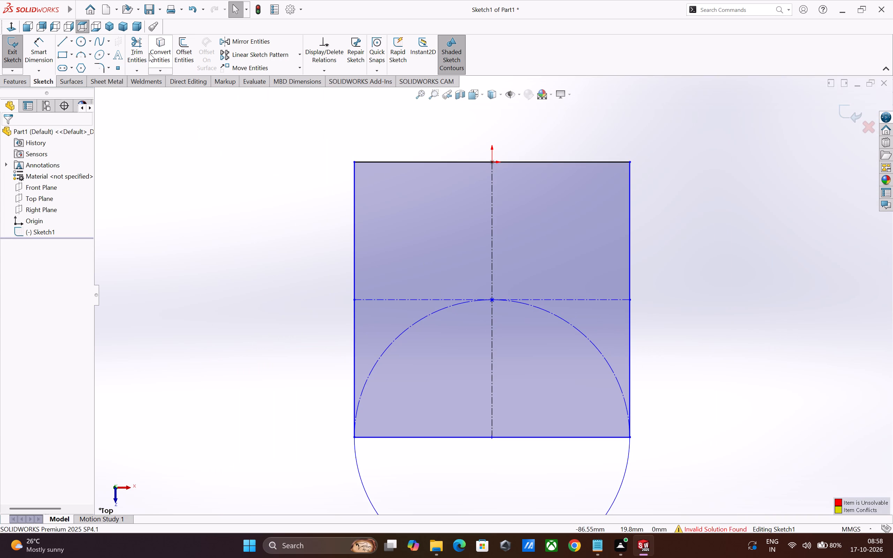
left_click(138, 57)
scroll(457, 353, "down", 3)
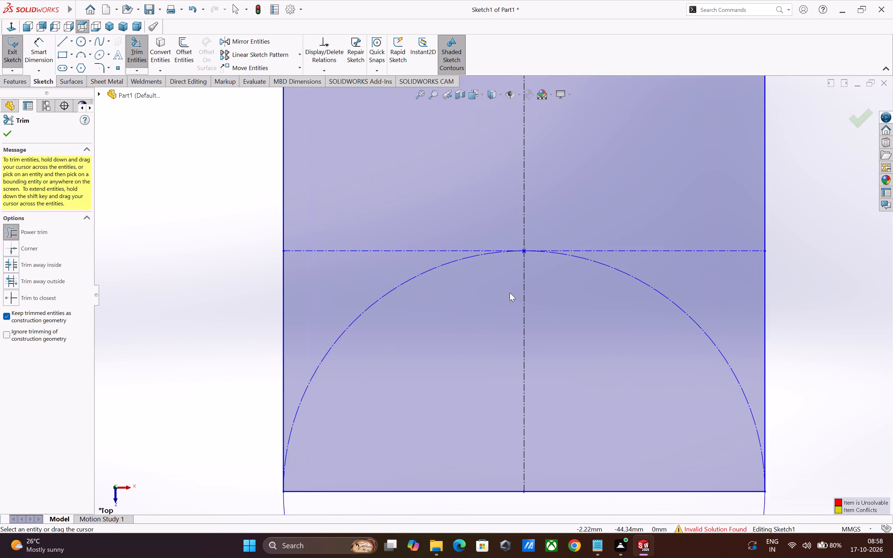
scroll(510, 295, "down", 2)
scroll(516, 69, "down", 4)
scroll(558, 250, "down", 3)
scroll(513, 240, "down", 3)
scroll(465, 248, "up", 3)
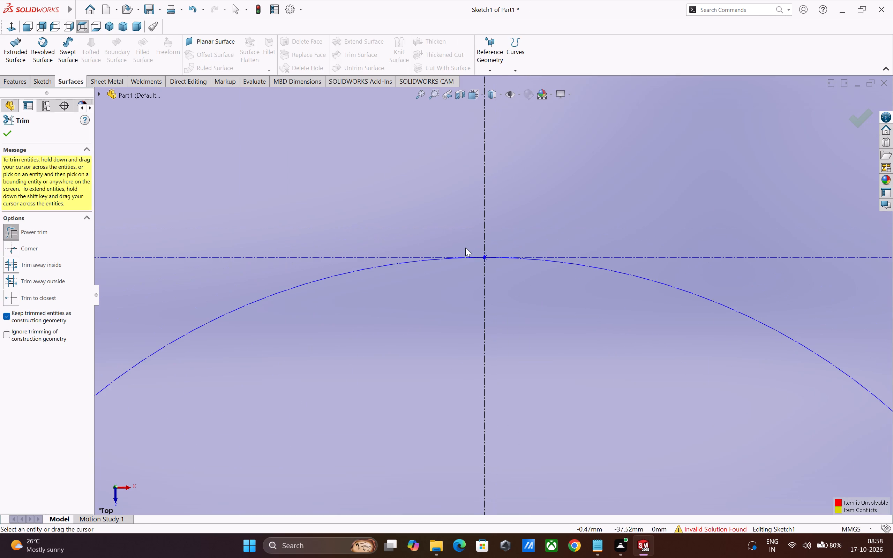
scroll(483, 257, "down", 12)
left_click_drag(502, 315, 490, 277)
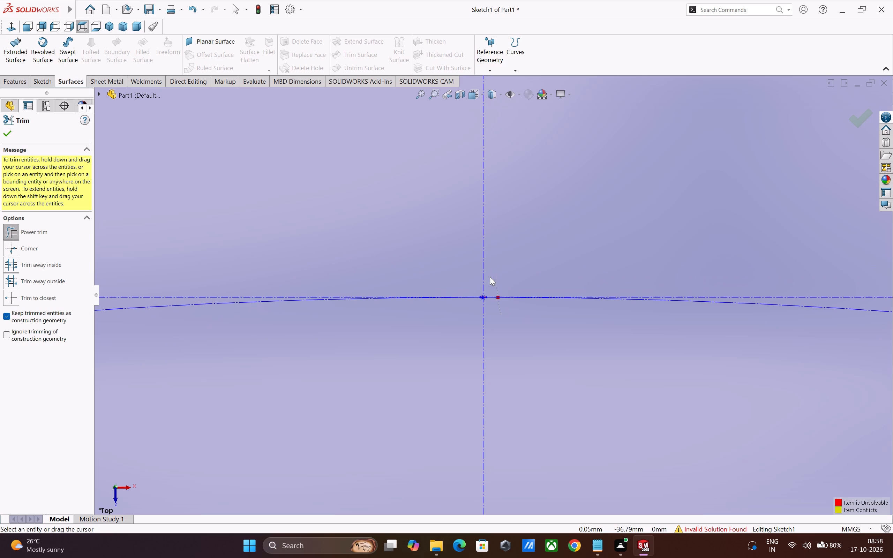
left_click_drag(490, 277, 442, 334)
scroll(511, 347, "up", 20)
scroll(511, 347, "up", 2)
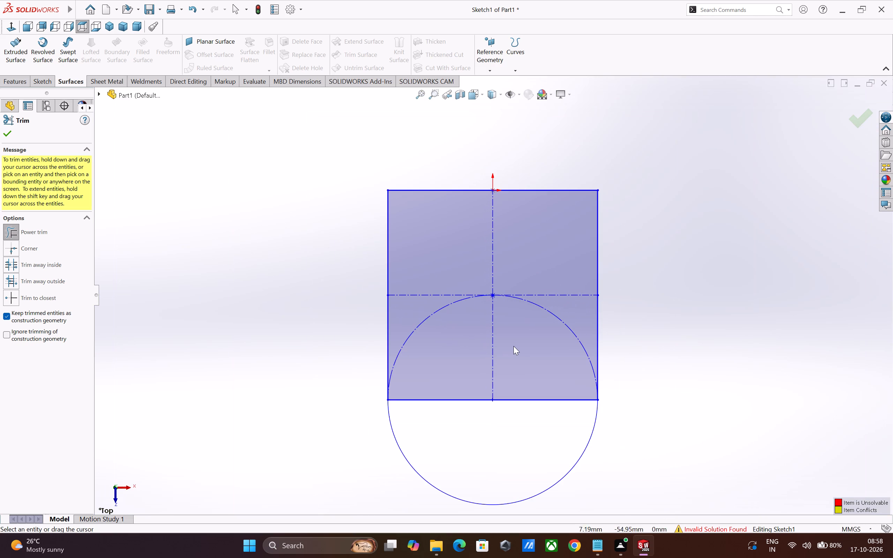
left_click_drag(521, 326, 564, 319)
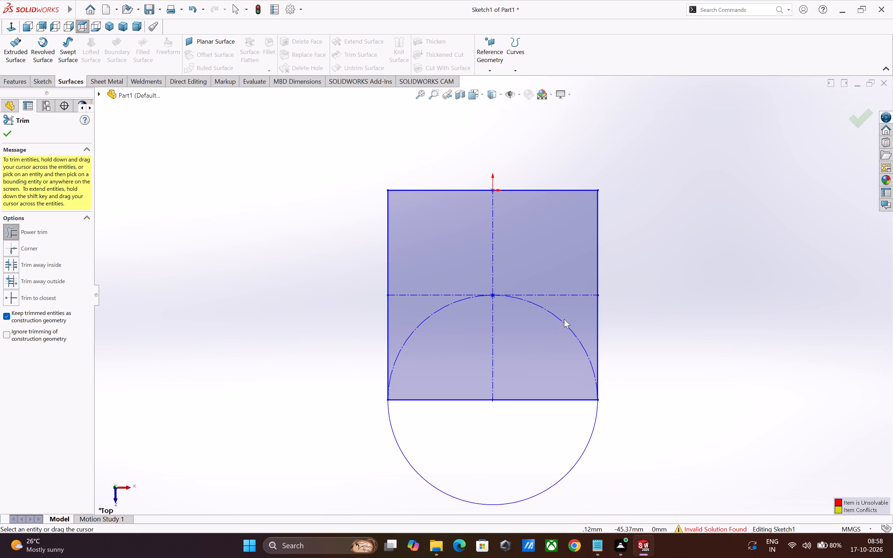
key("Escape")
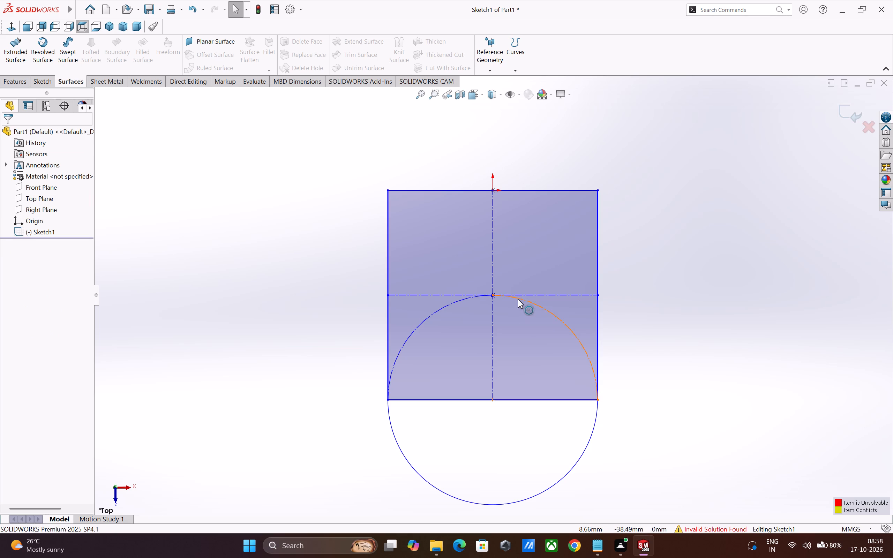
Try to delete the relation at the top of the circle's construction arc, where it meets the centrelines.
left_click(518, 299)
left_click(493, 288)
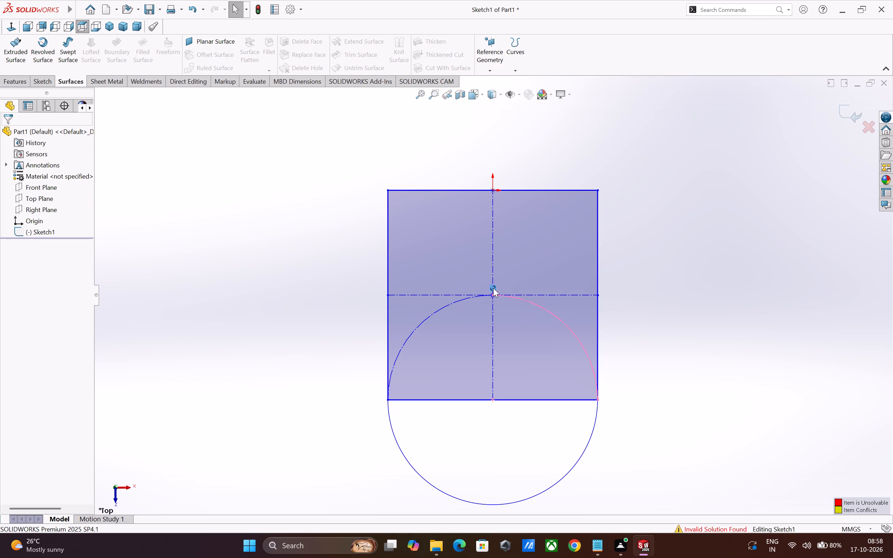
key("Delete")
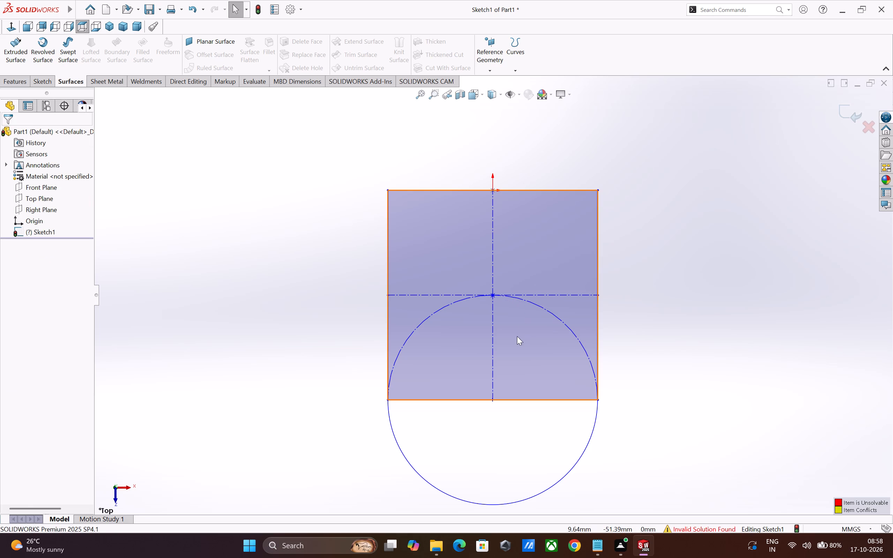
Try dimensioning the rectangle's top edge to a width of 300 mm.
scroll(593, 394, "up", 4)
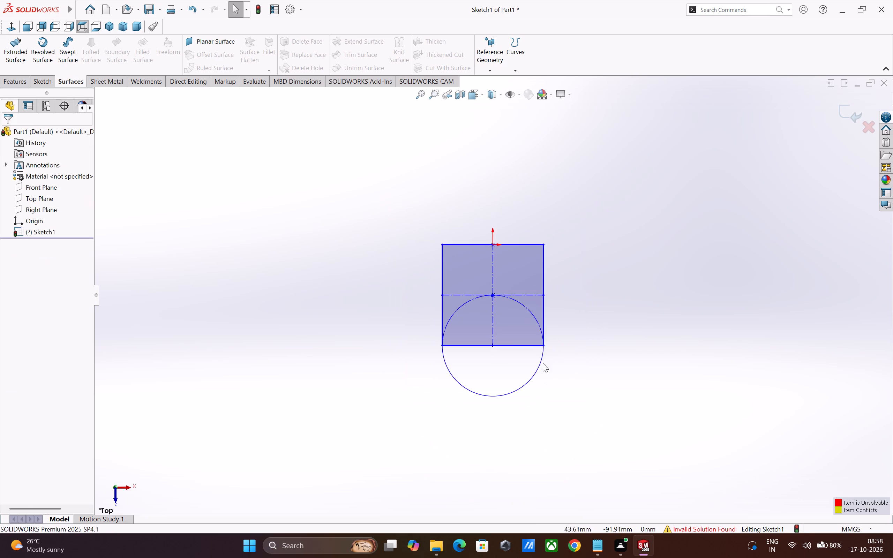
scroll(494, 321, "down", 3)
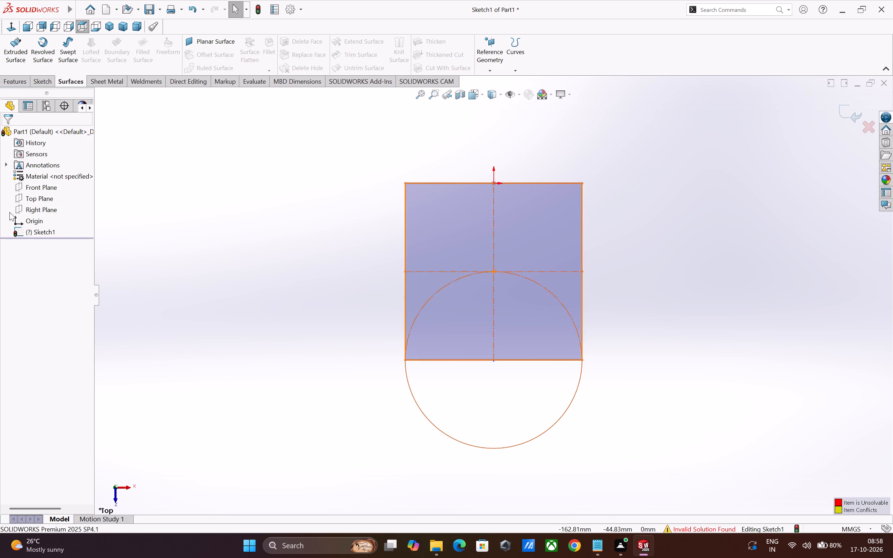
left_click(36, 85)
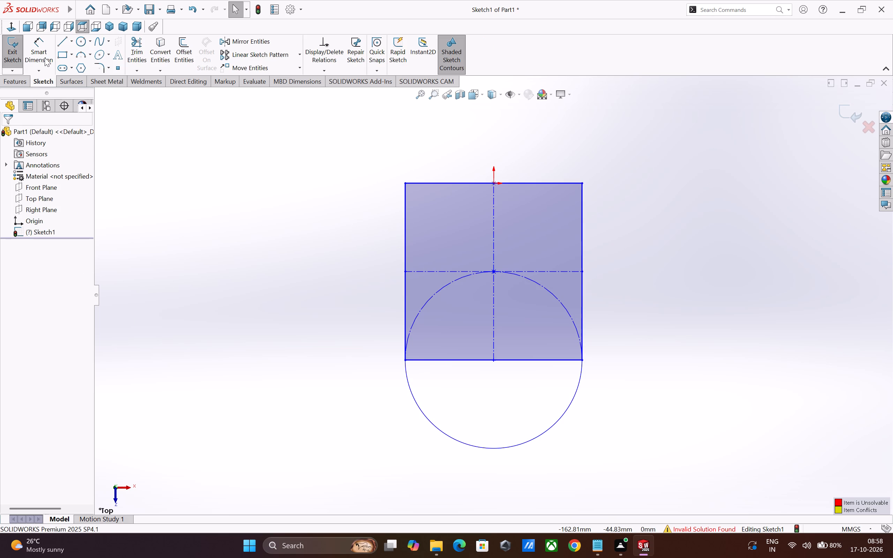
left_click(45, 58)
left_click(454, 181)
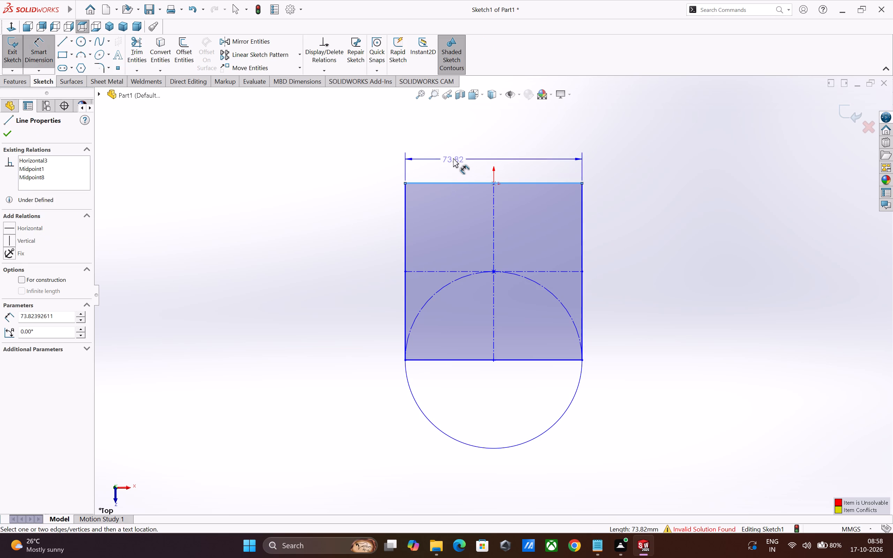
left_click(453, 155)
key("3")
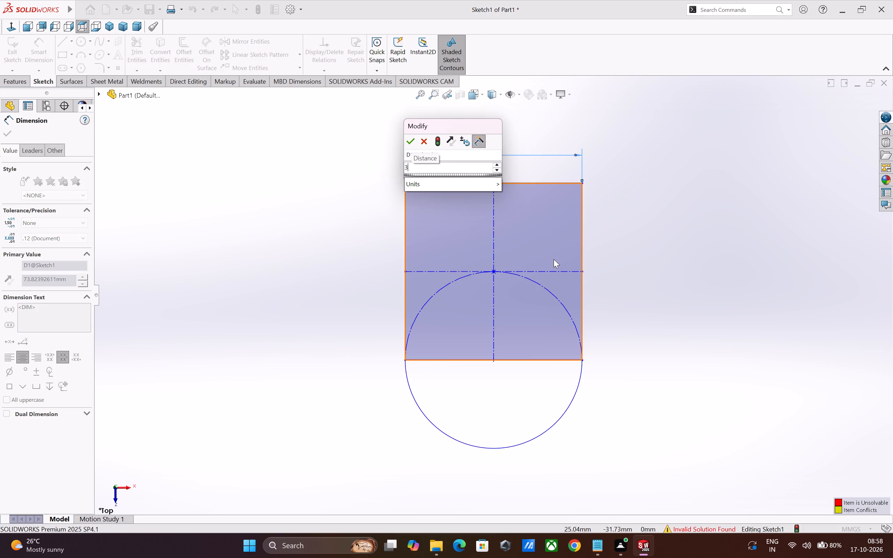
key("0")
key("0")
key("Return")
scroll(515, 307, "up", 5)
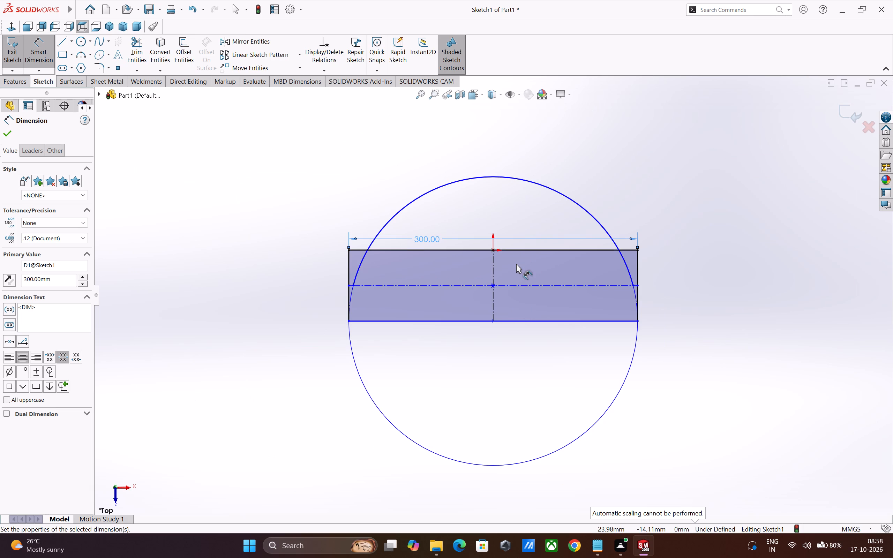
Undo the width dimension, the trims and the circle, back to the plain rectangle with its centrelines.
key("ctrl+z")
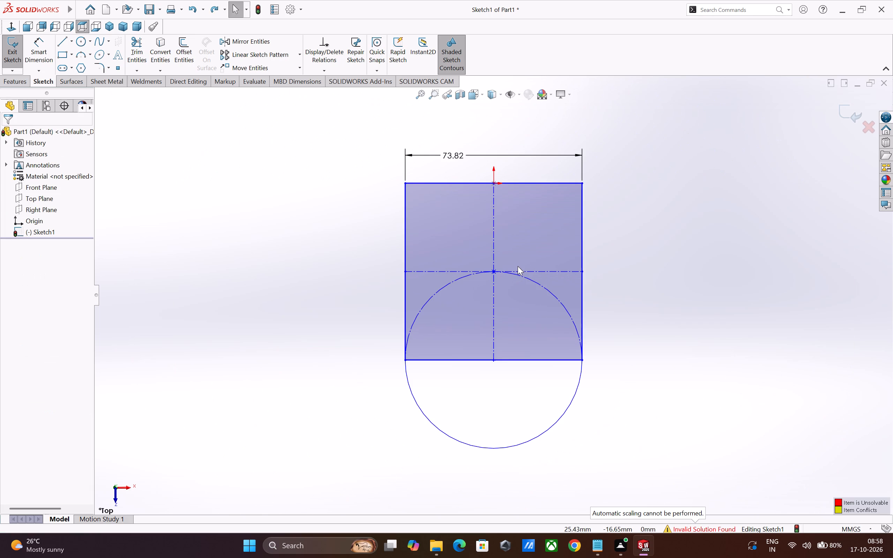
key("ctrl+z")
key("ctrl+z")
key("ctrl+z")
key("ctrl+z")
key("ctrl+z")
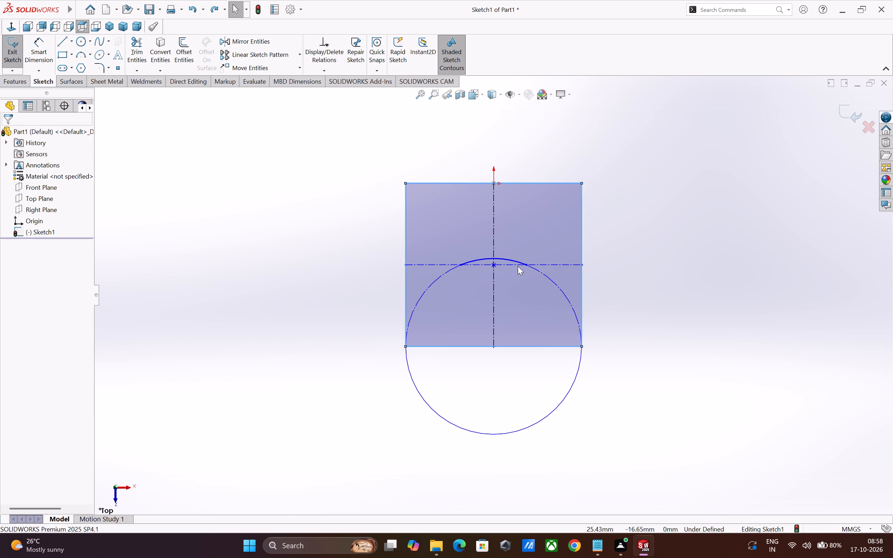
key("ctrl+z")
key("ctrl+z")
key("ctrl+z")
key("ctrl+z")
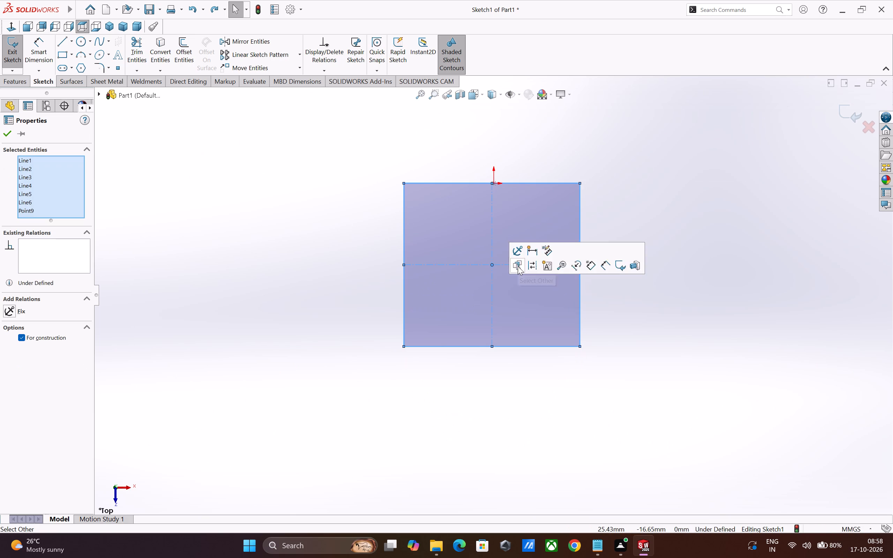
Dimension the rectangle's top edge to 300 mm.
left_click(40, 59)
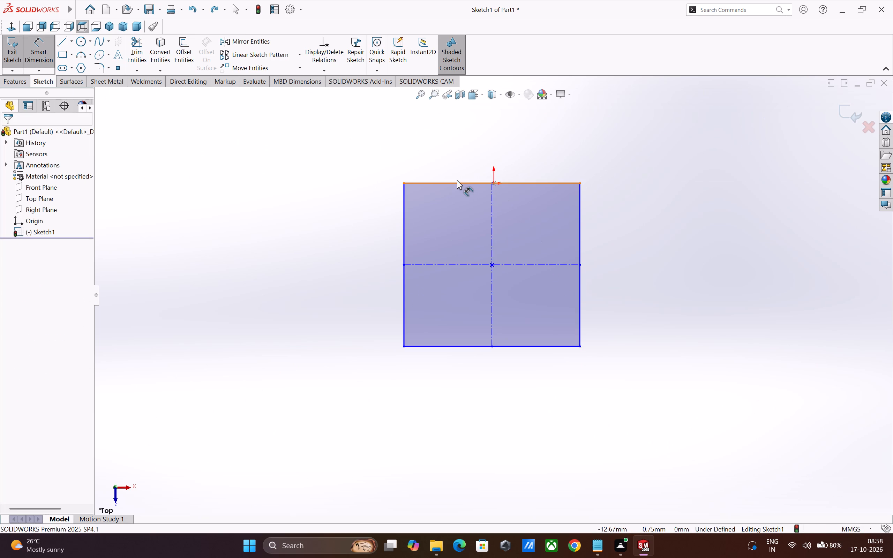
left_click(457, 182)
left_click(462, 159)
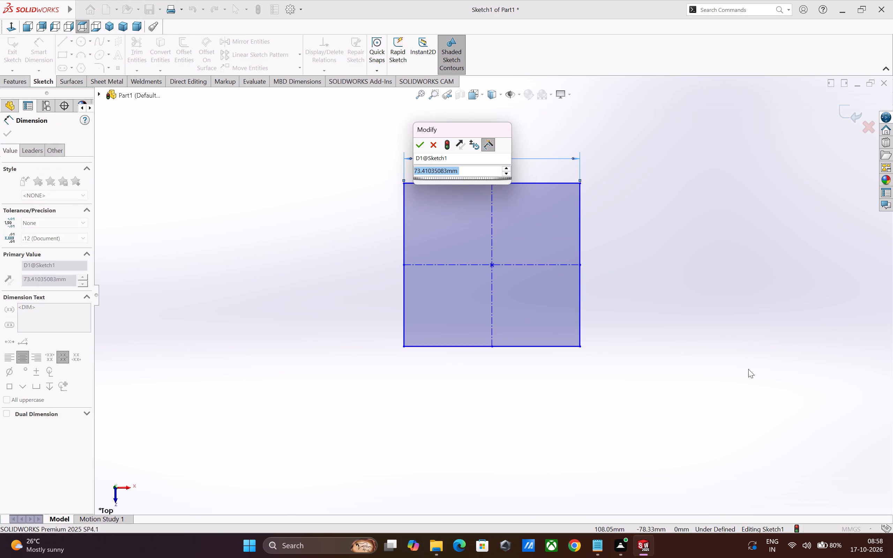
type("300")
key("Return")
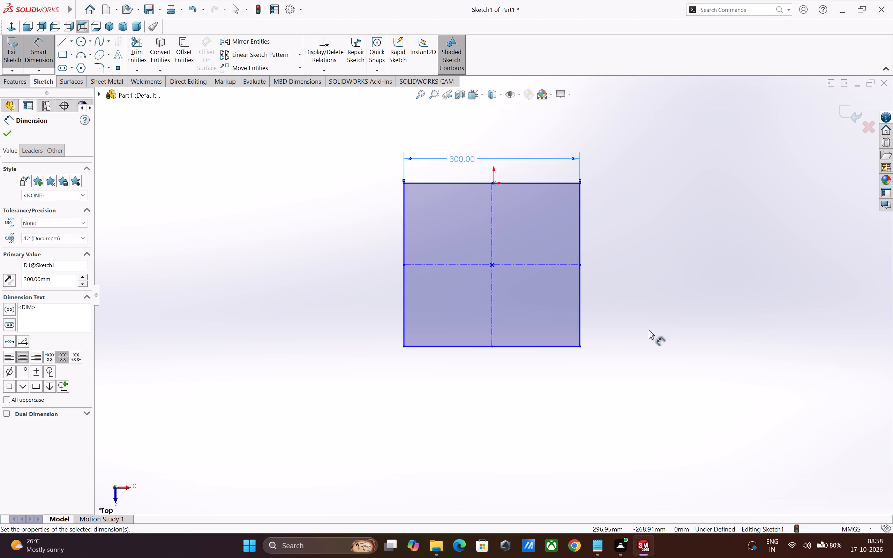
scroll(525, 210, "down", 3)
key("Escape")
key("Escape")
Add a Midpoint relation between the origin and the rectangle's top edge.
left_click(465, 179)
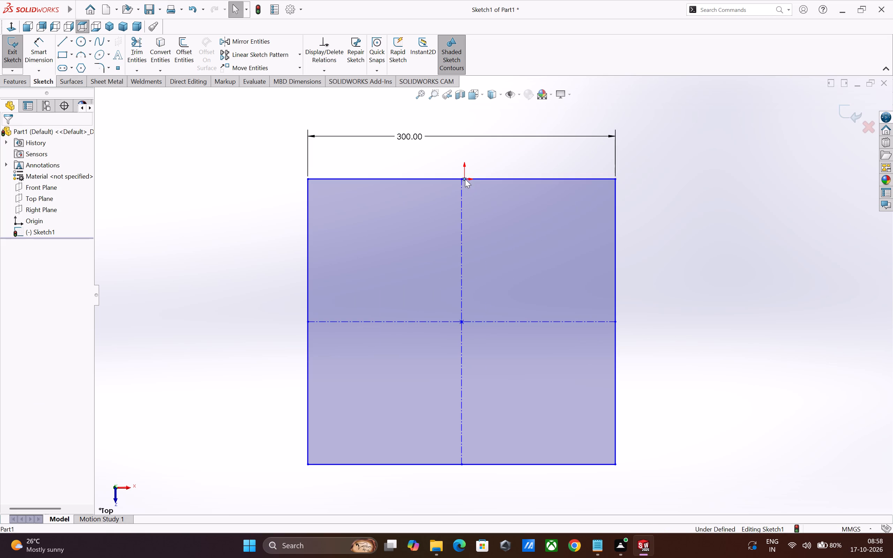
left_click(481, 179, "ctrl")
left_click(503, 145)
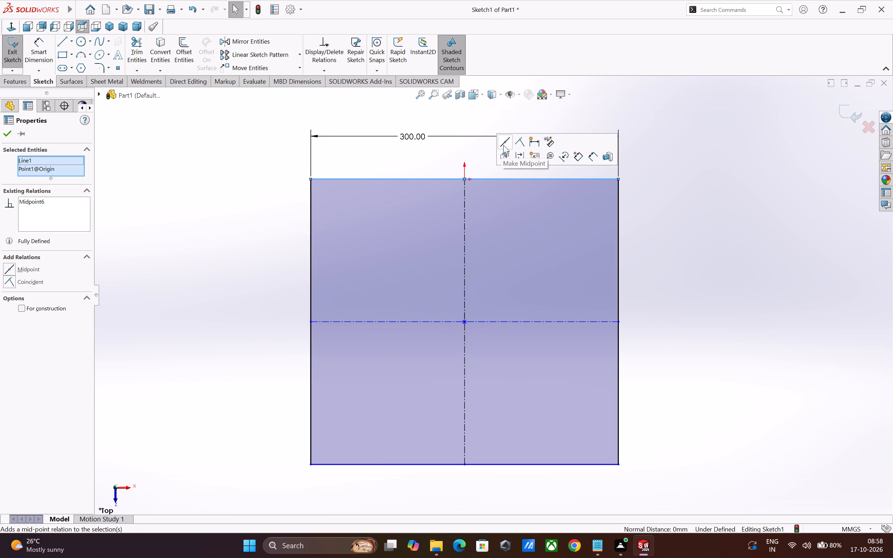
left_click(742, 292)
key("Escape")
Draw a circle centred on the midpoint of the rectangle's bottom edge, passing through its lower corner.
left_click(84, 45)
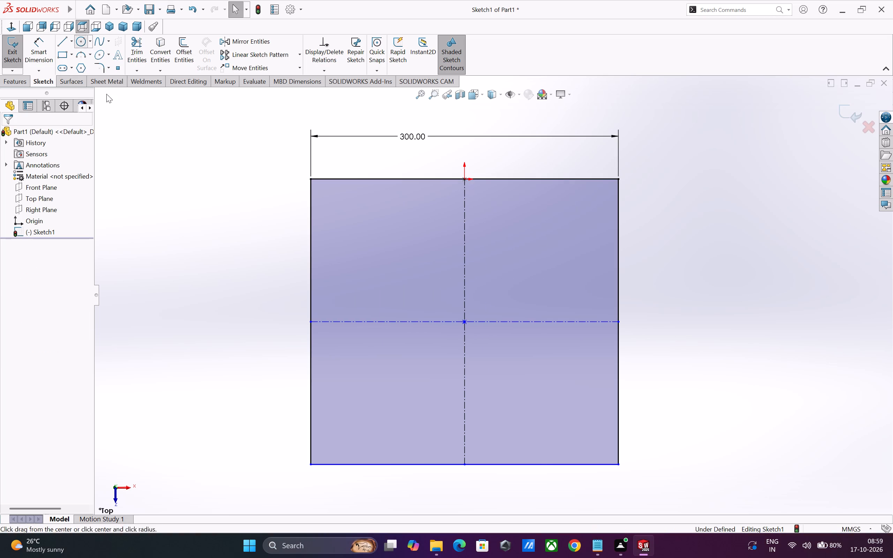
left_click(465, 465)
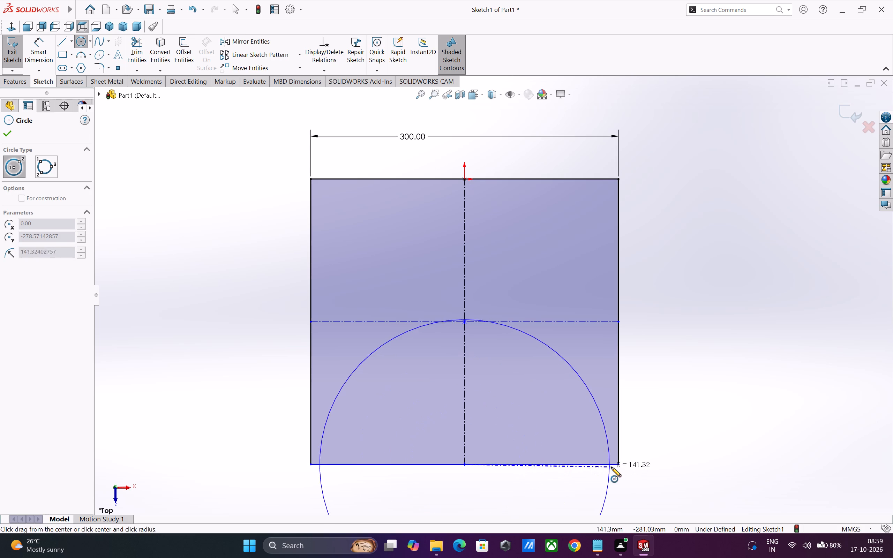
left_click(618, 464)
key("Escape")
key("Escape")
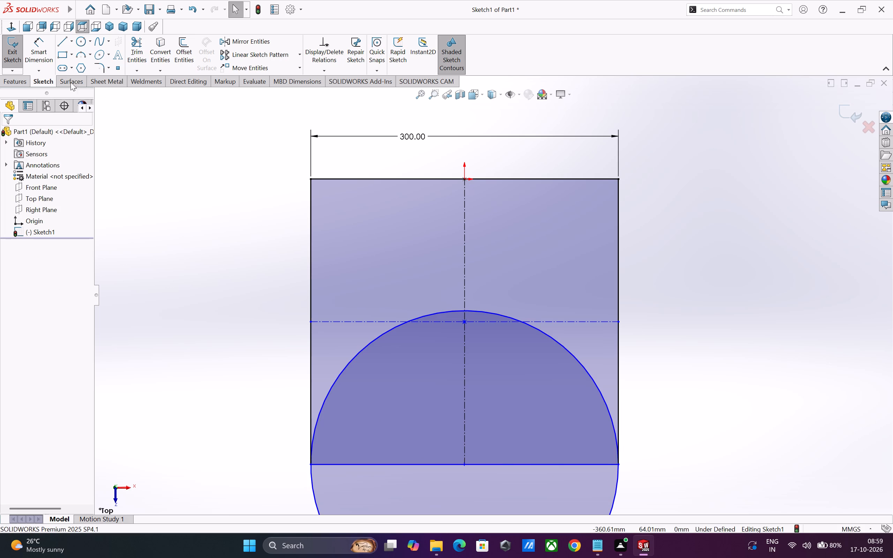
Dimension the overall height from the rectangle's top edge to the bottom of the circle at 420 mm.
left_click(51, 62)
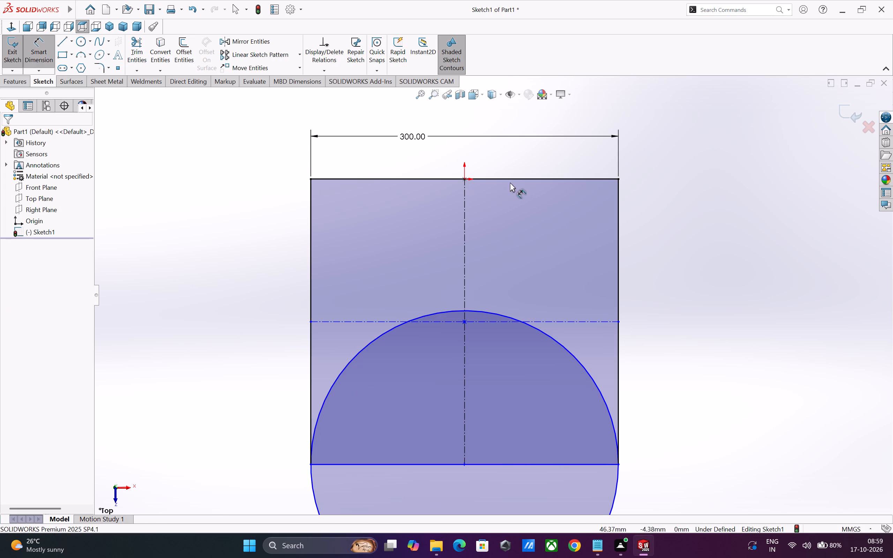
left_click(506, 179)
scroll(522, 365, "up", 3, "shift")
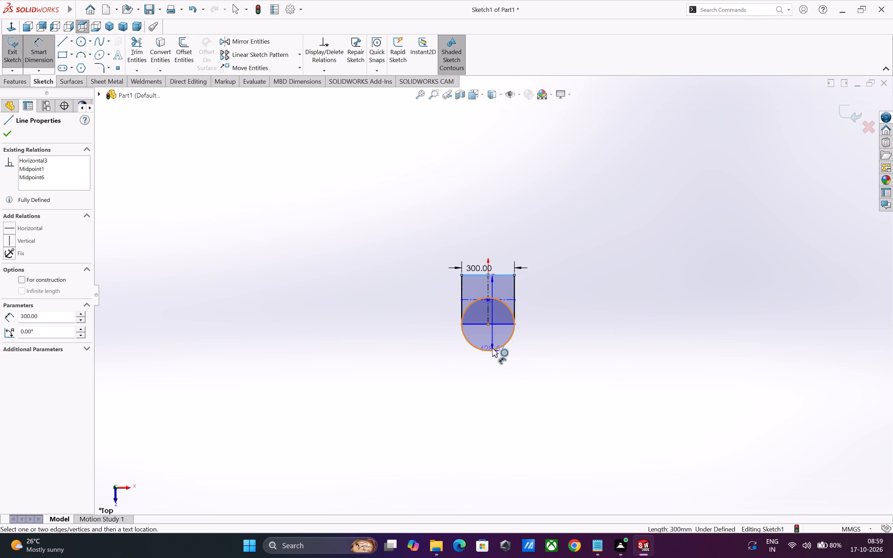
left_click(488, 350, "shift")
left_click(547, 328, "shift")
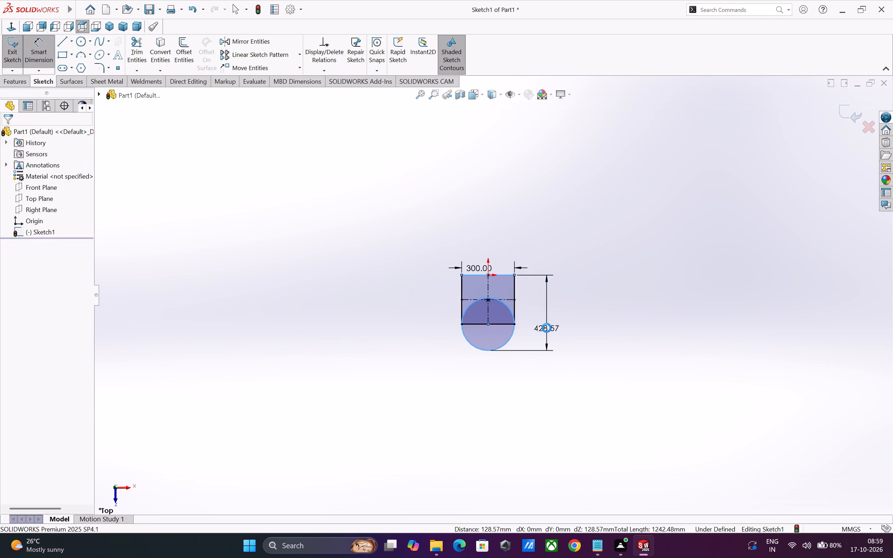
key("4")
key("2")
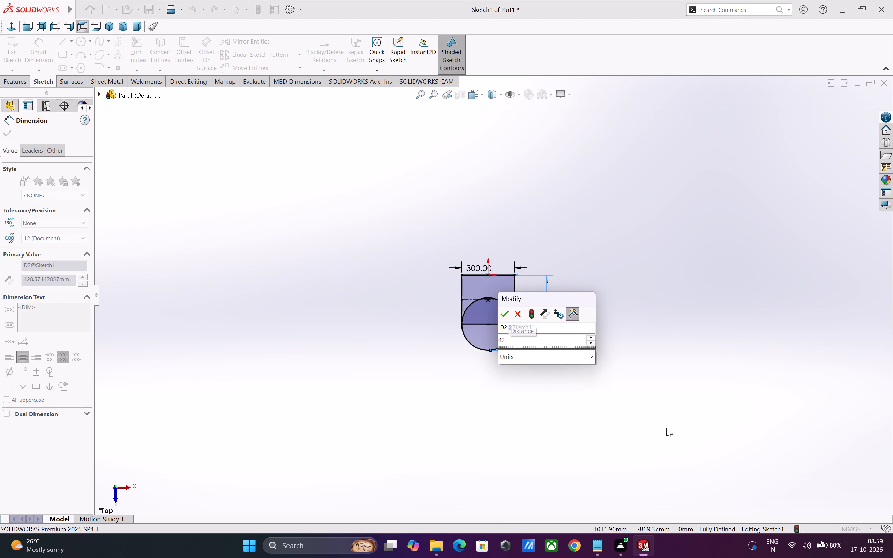
key("0")
key("Return")
scroll(518, 323, "down", 3)
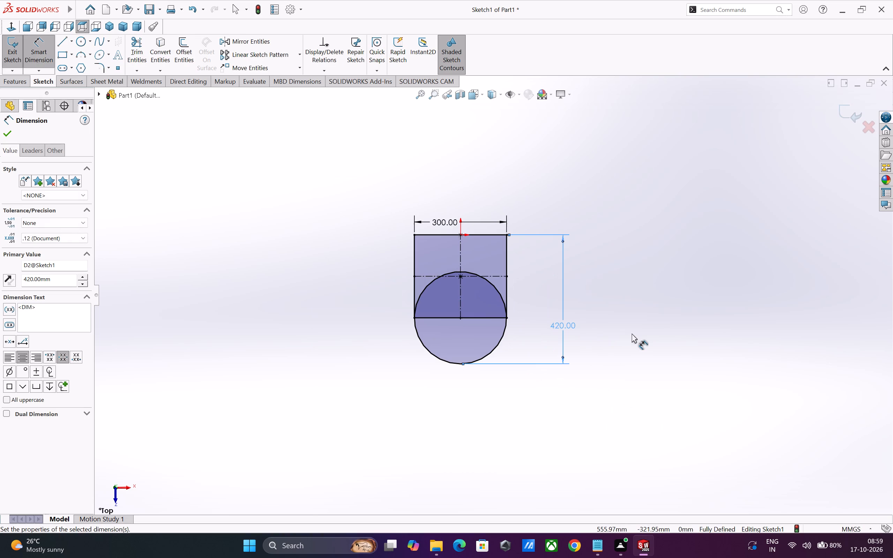
left_click(632, 333)
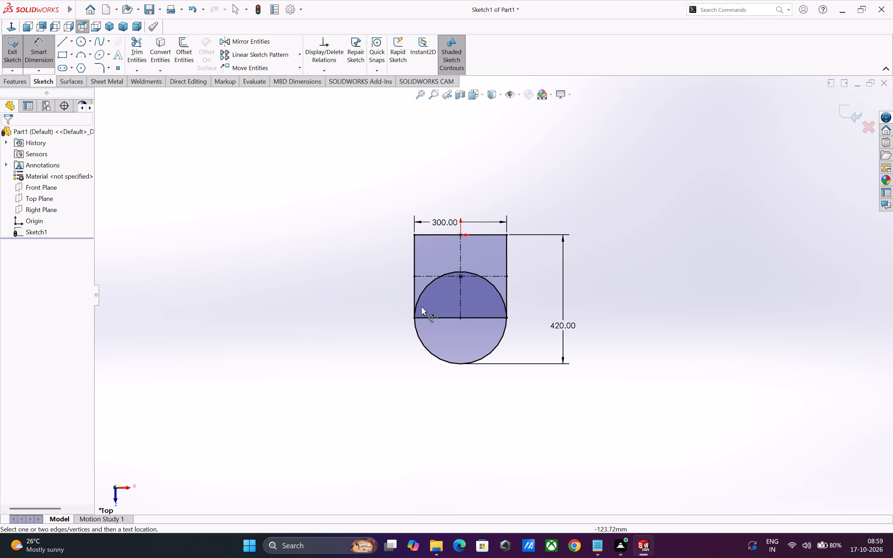
Power trim the circle's arcs inside the rectangle, keeping the trimmed entities as construction geometry.
left_click(142, 62)
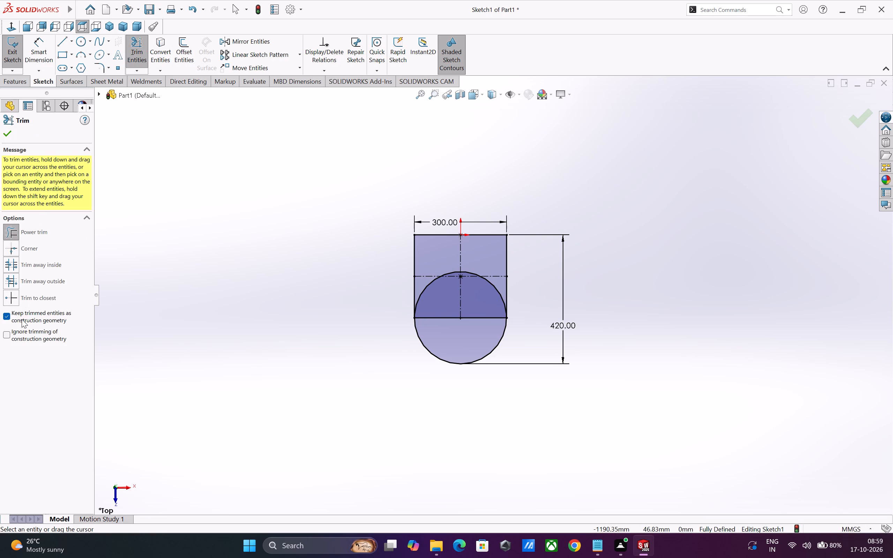
left_click_drag(438, 307, 495, 288)
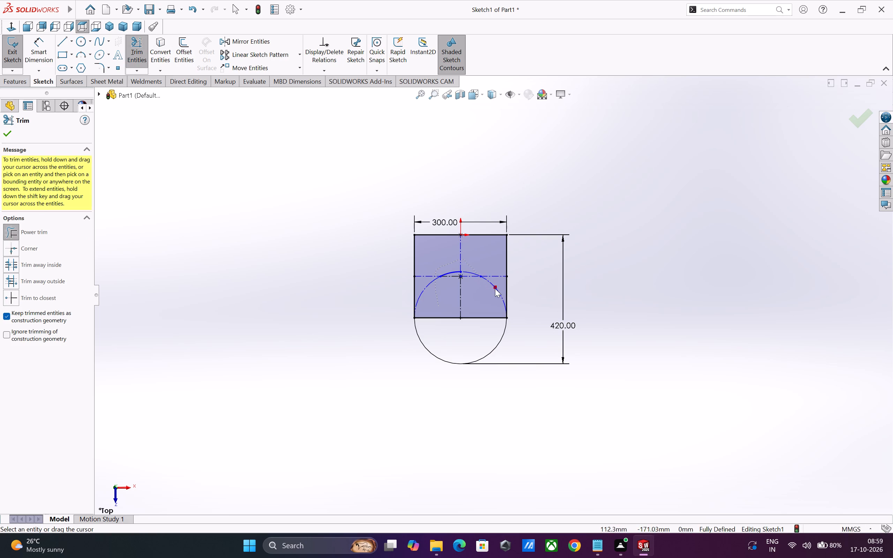
left_click_drag(495, 288, 476, 304)
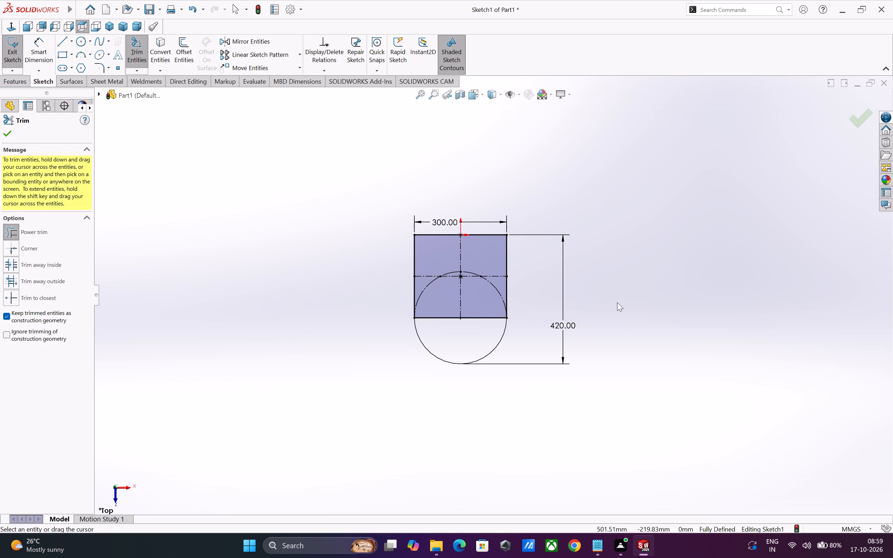
left_click(618, 302)
Power trim the rectangle's bottom edge between the sides, keeping it as construction geometry, and finish trimming.
scroll(536, 304, "down", 2)
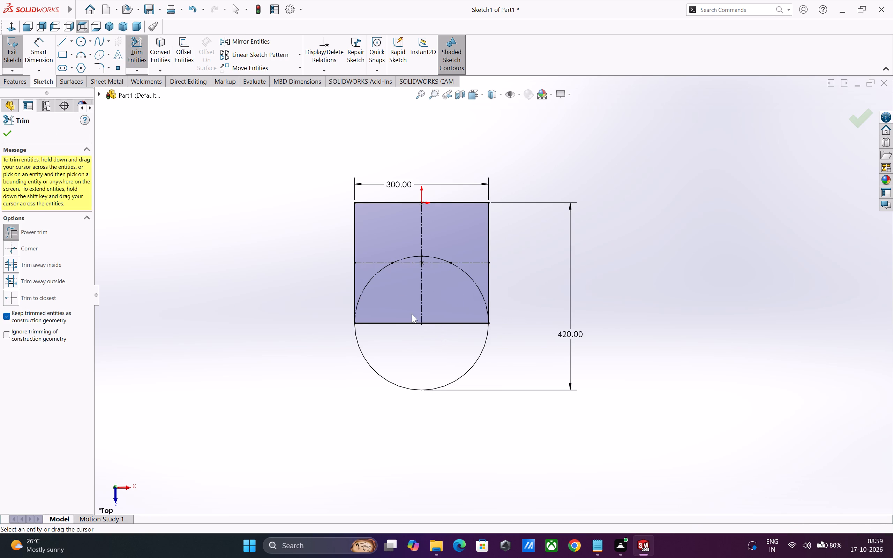
left_click_drag(393, 303, 458, 313)
left_click(642, 357)
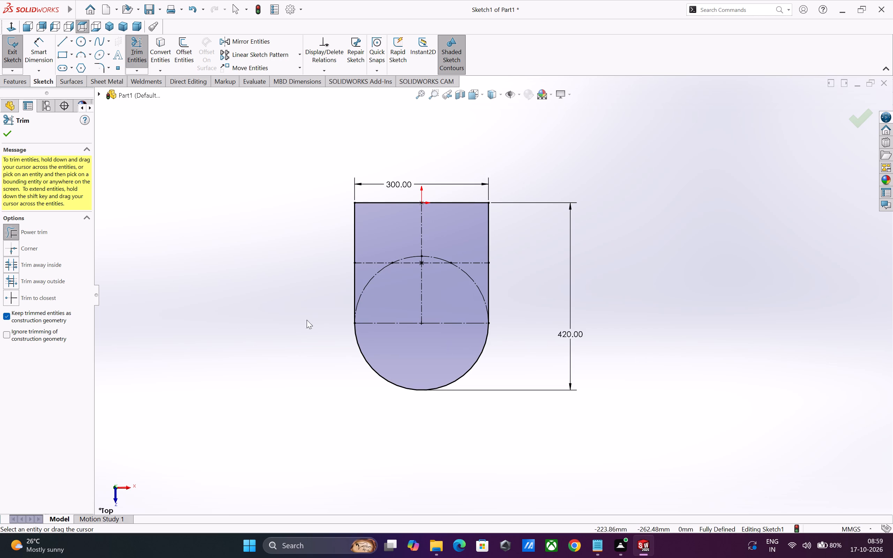
left_click(3, 128)
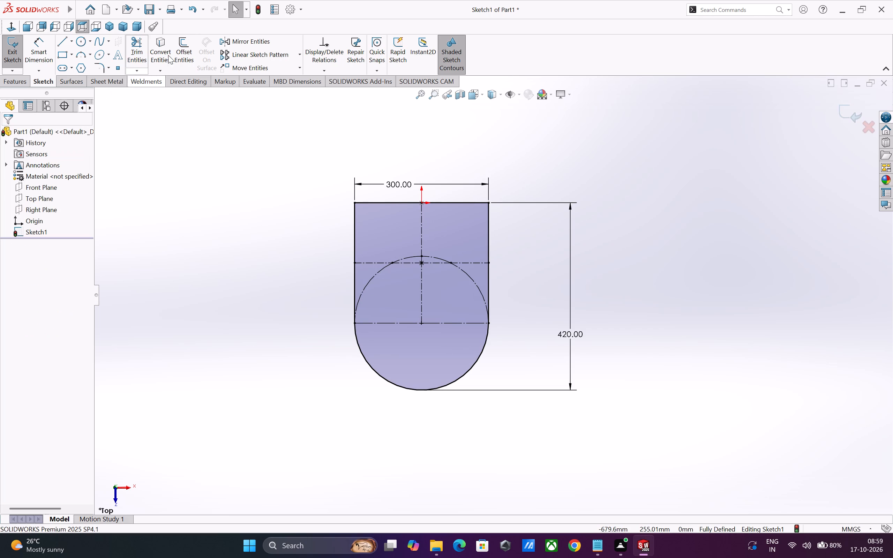
Fillet both corners at the rectangle's top edge with a 75 mm radius, allowing the affected segment relations to be removed.
left_click(100, 67)
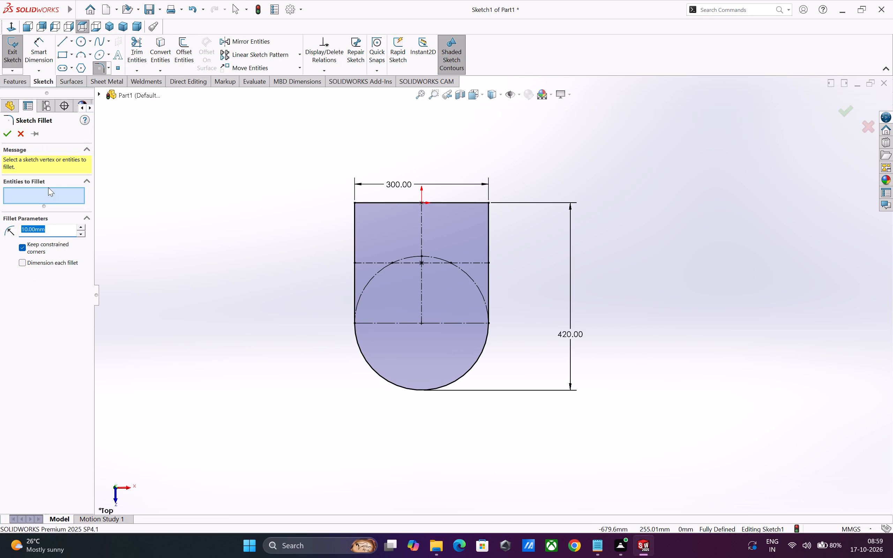
double_click(55, 230)
key("5")
key("BackSpace")
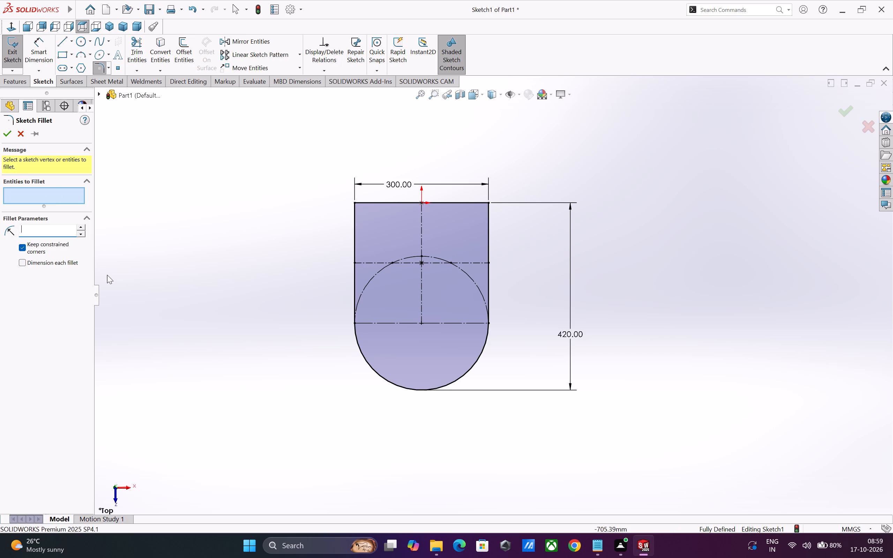
key("7")
key("5")
key("Return")
left_click(355, 202)
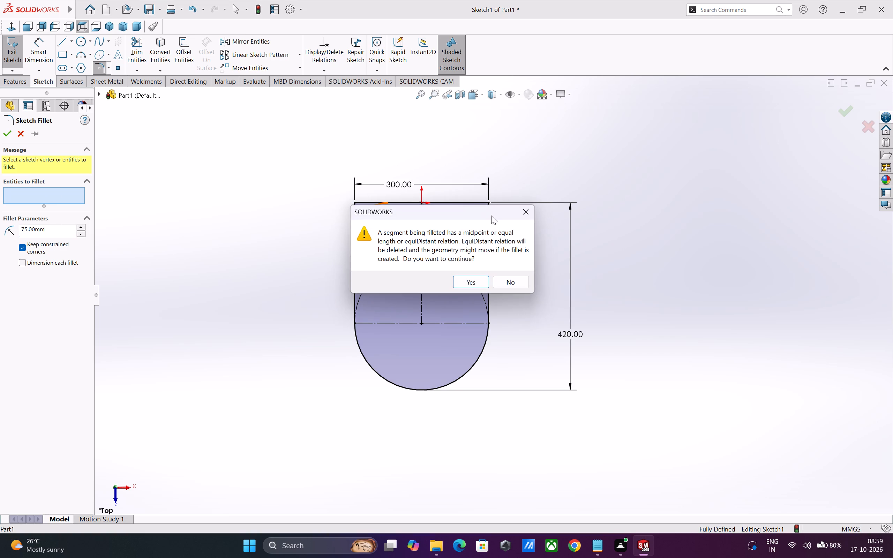
left_click_drag(479, 286, 478, 282)
left_click(487, 203)
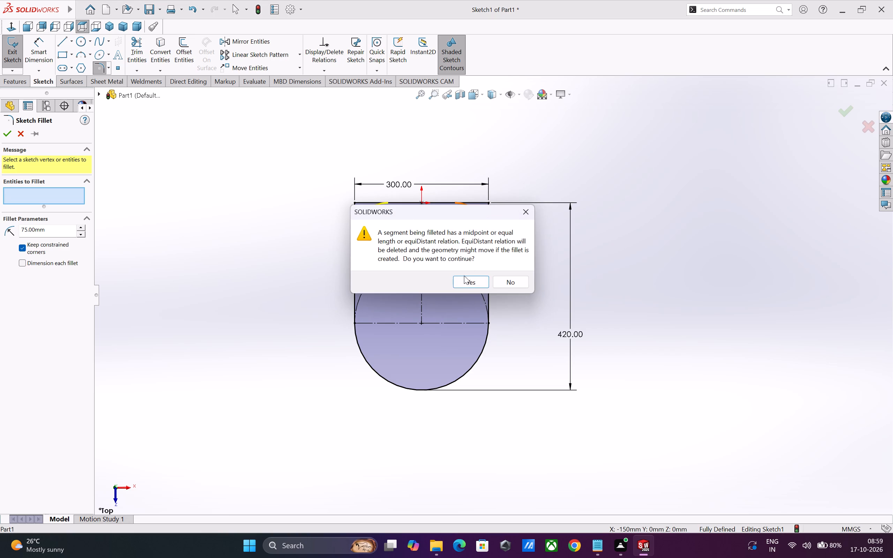
left_click(466, 282)
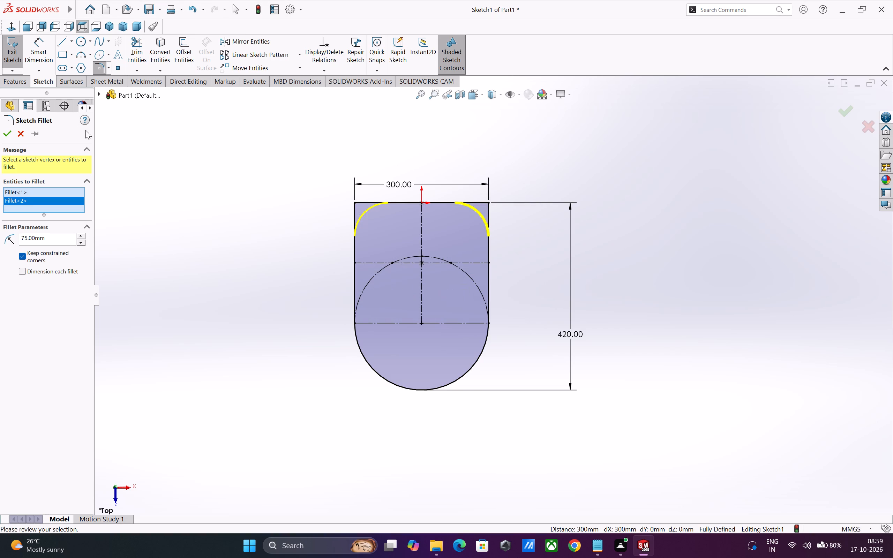
left_click(6, 132)
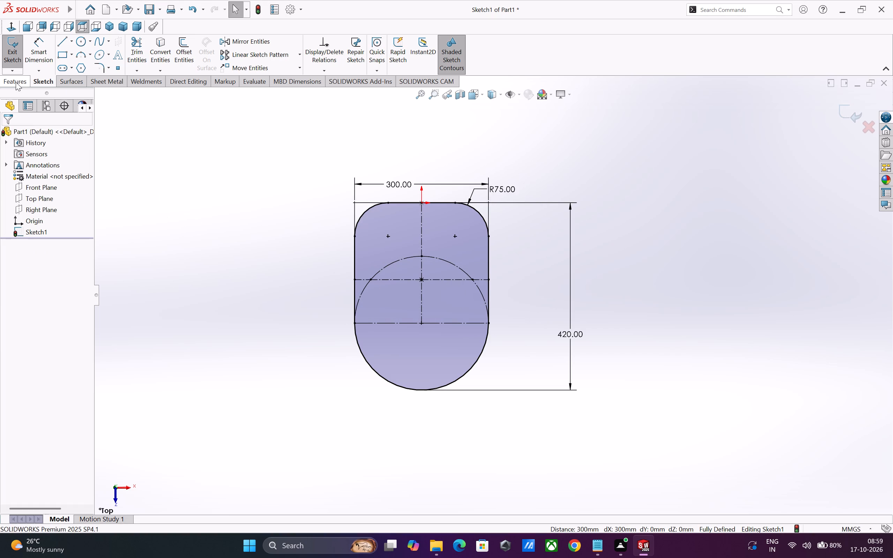
Set up a blind boss extrusion of the profile, 50 mm deep, with its direction reversed to go below the sketch plane.
left_click(14, 82)
left_click(19, 61)
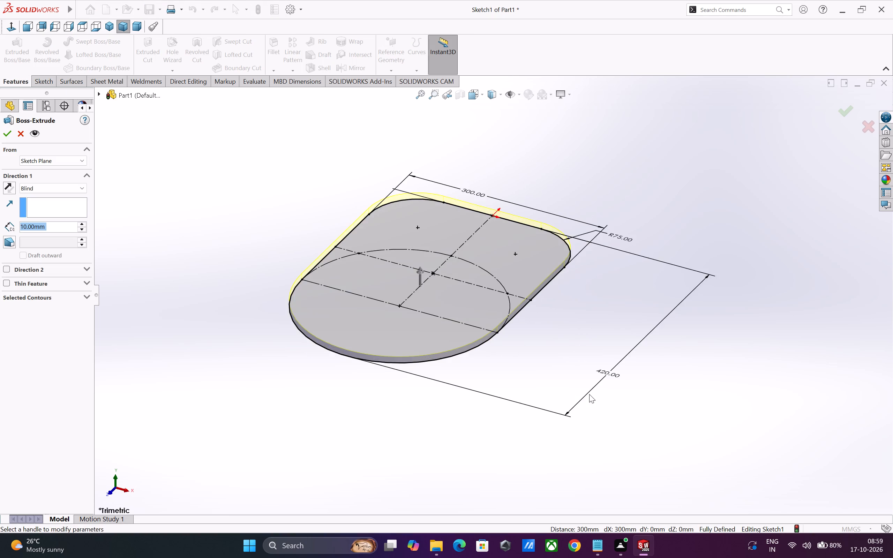
middle_click_drag(588, 394, 558, 382)
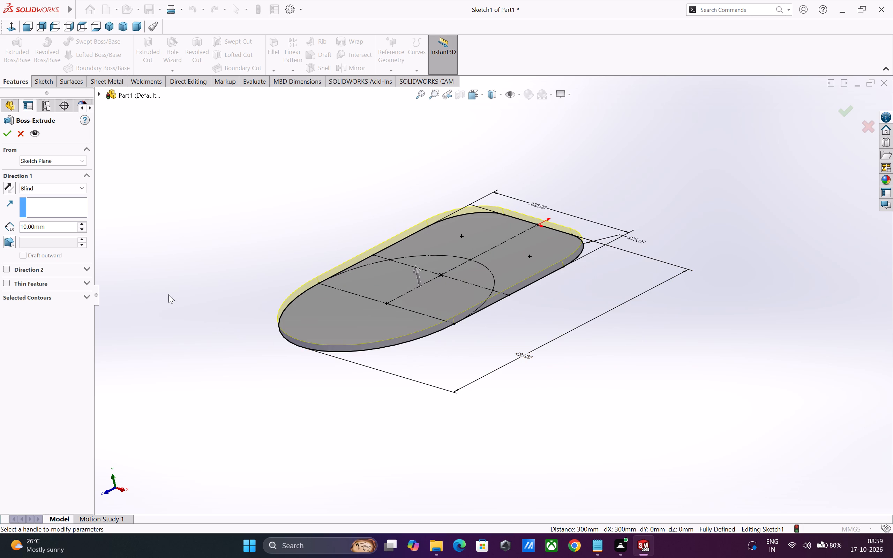
double_click(58, 228)
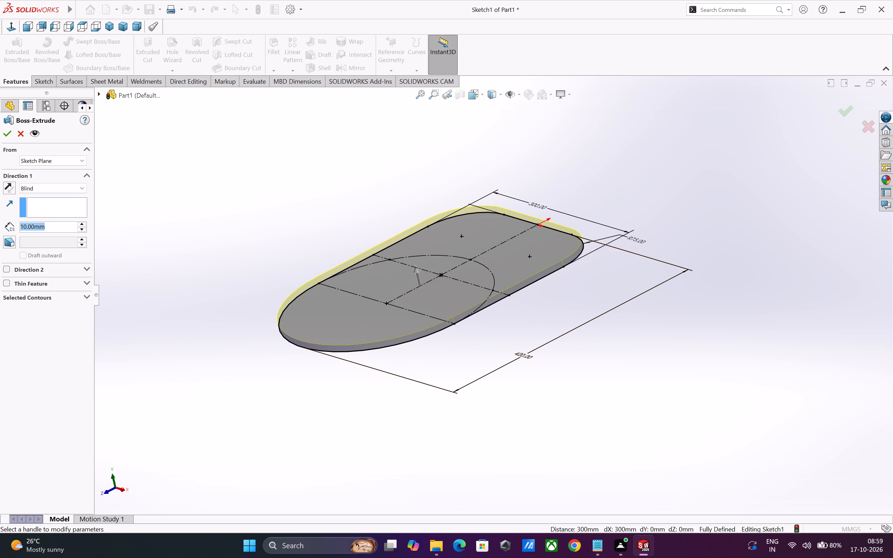
type("50")
key("Return")
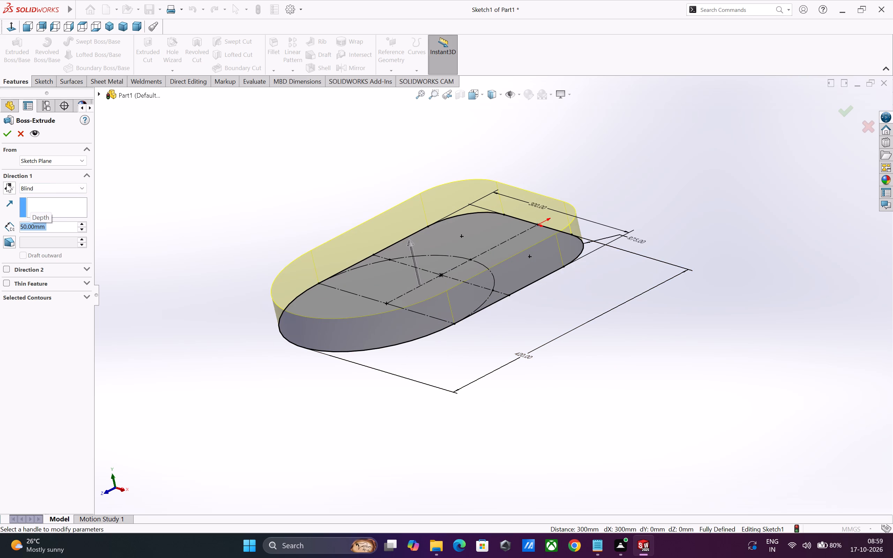
left_click(6, 183)
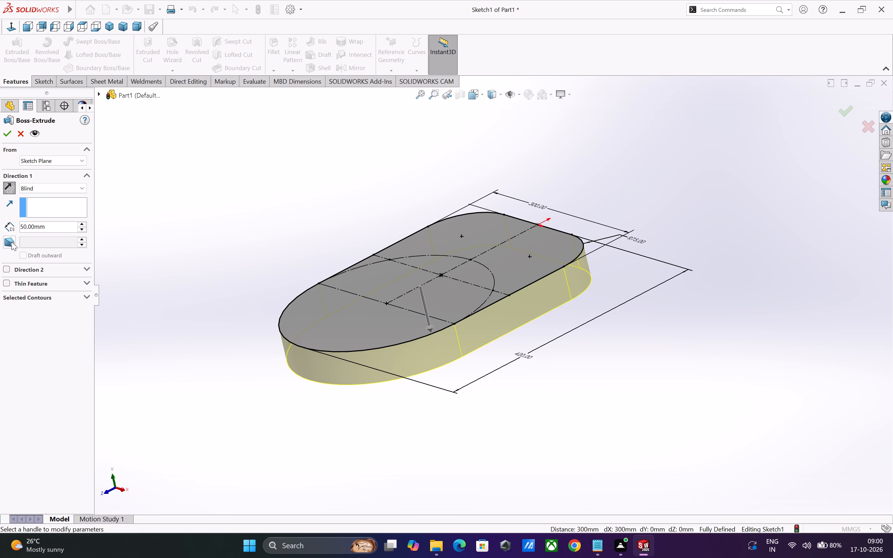
Add a 5 degree inward draft to the extrusion, leaving Draft outward off, and accept the feature.
left_click(12, 242)
double_click(54, 241)
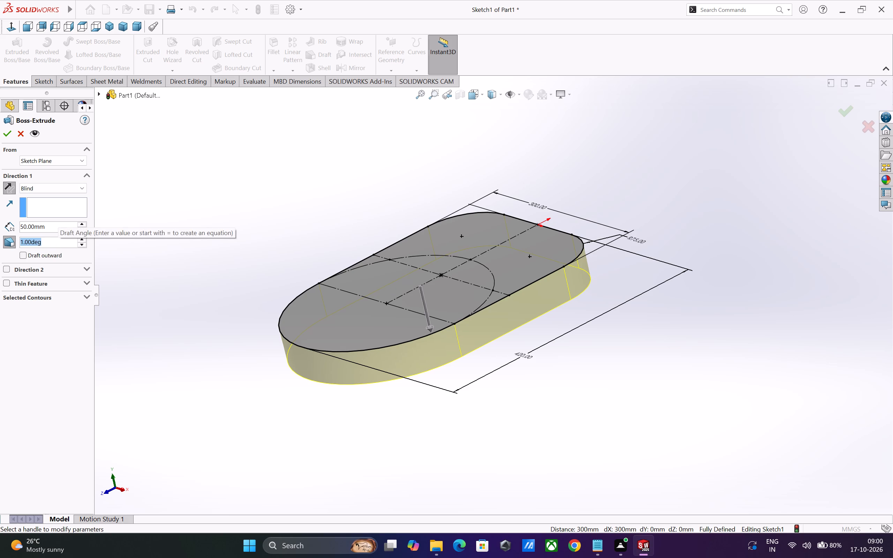
key("5")
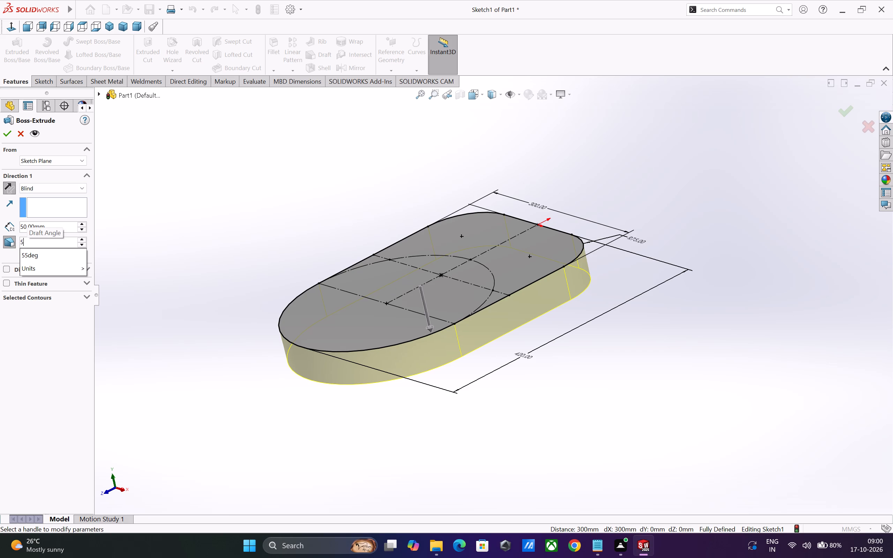
key("Return")
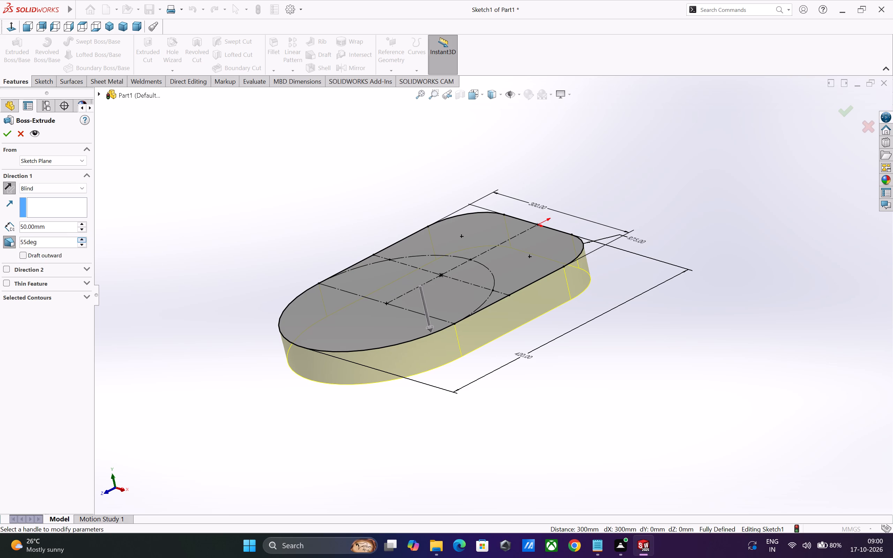
double_click(55, 246)
key("5")
key("Return")
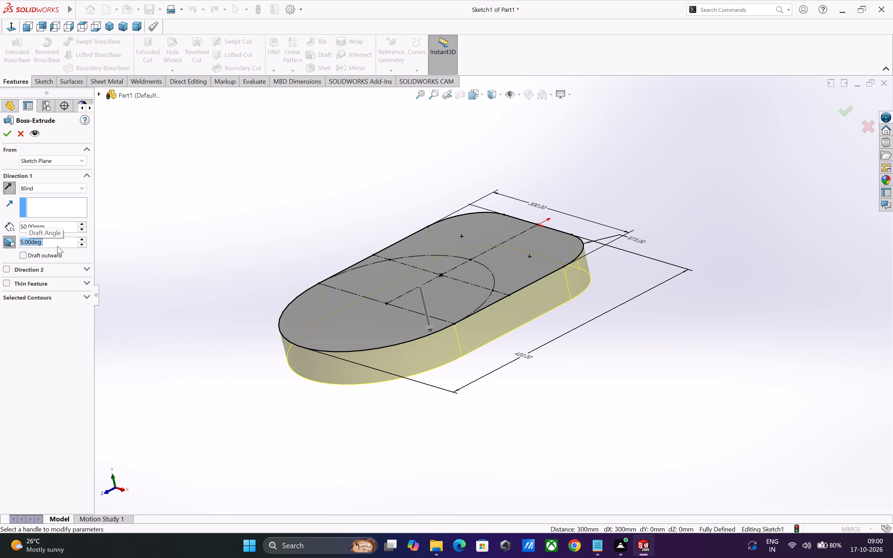
left_click(25, 254)
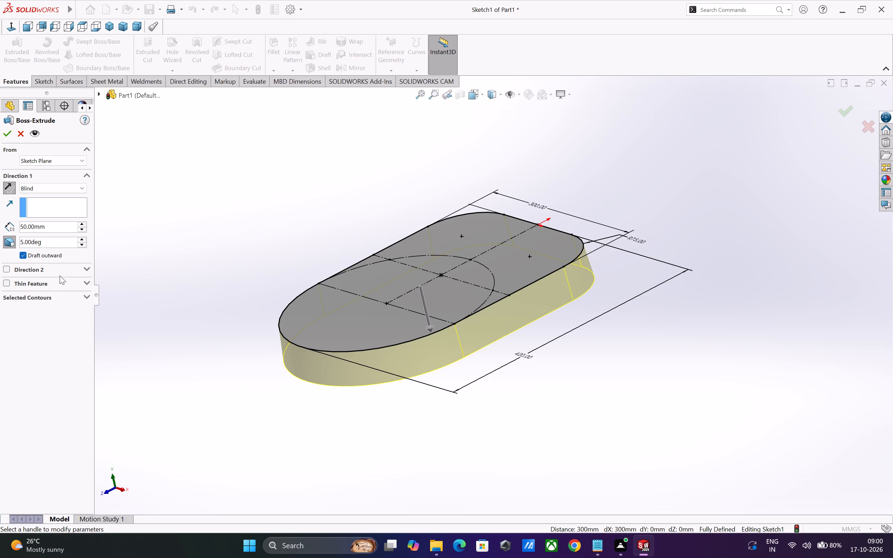
middle_click_drag(118, 301, 166, 301)
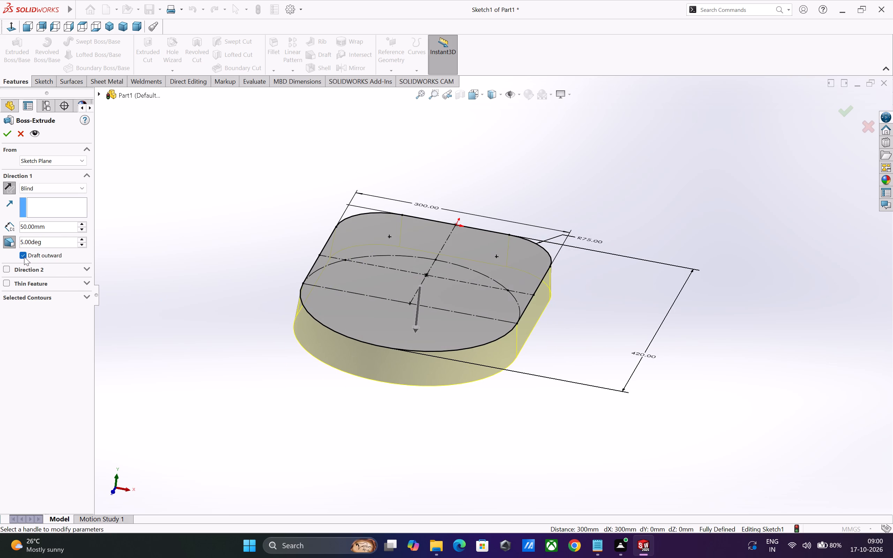
left_click(24, 257)
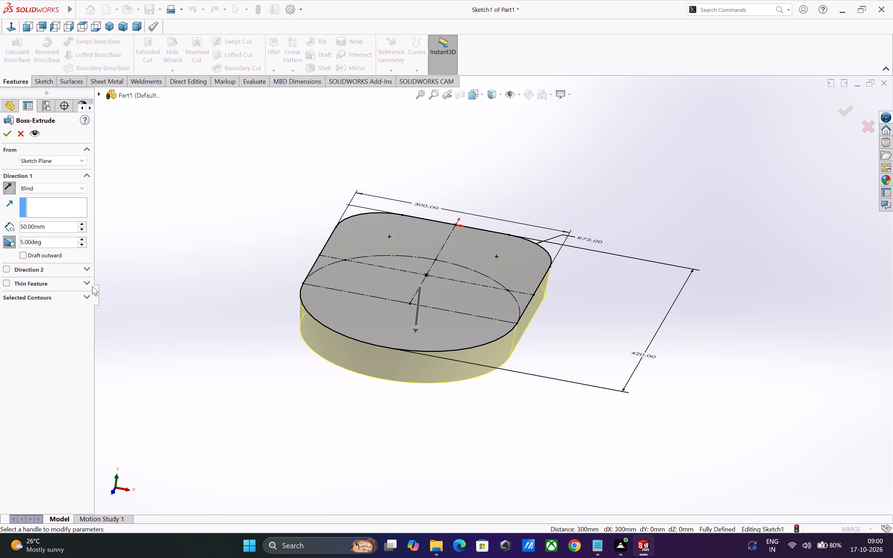
left_click(8, 136)
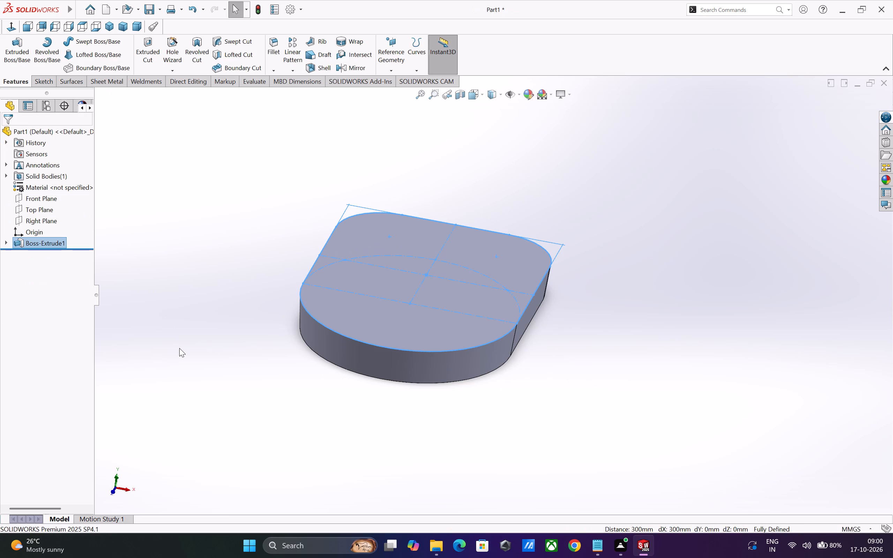
Apply a medium blue-violet standard colour to the whole part in all display states.
left_click(180, 349)
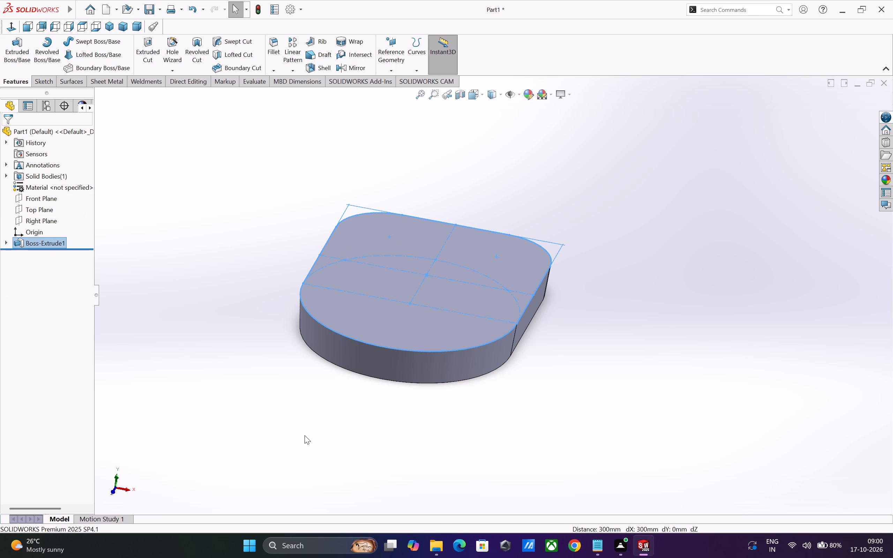
middle_click_drag(305, 435, 273, 421)
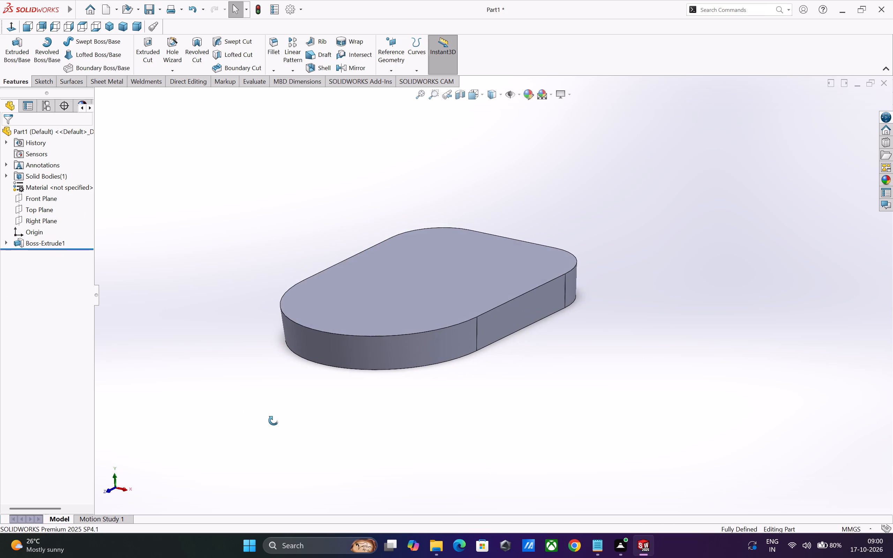
middle_click_drag(273, 421, 266, 418)
scroll(342, 401, "up", 2)
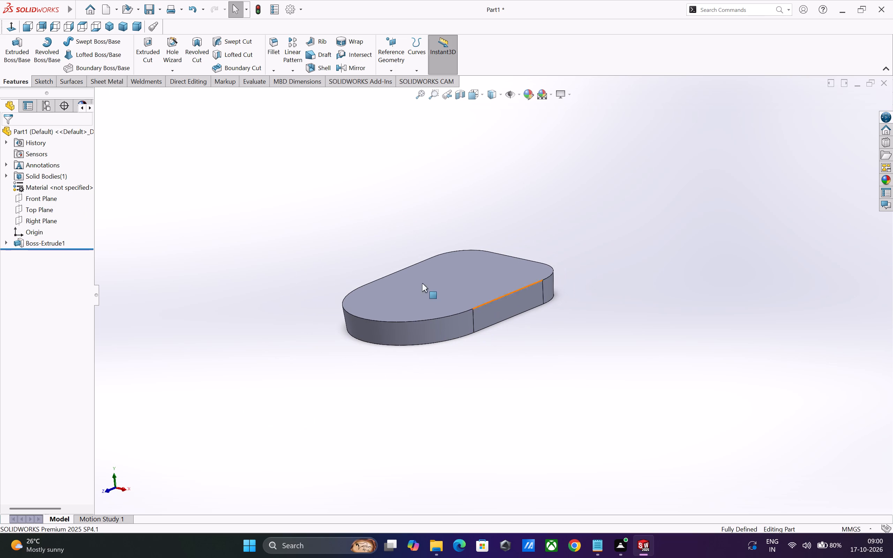
left_click(49, 131)
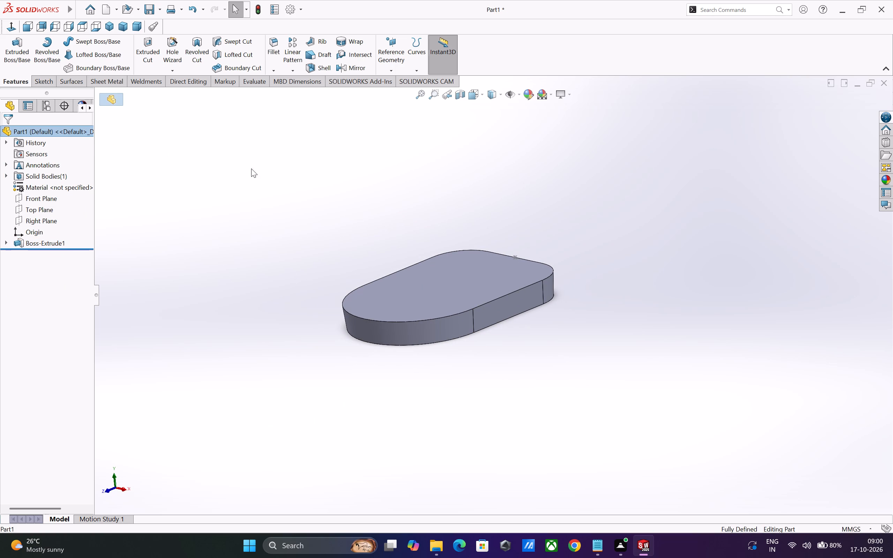
left_click(526, 96)
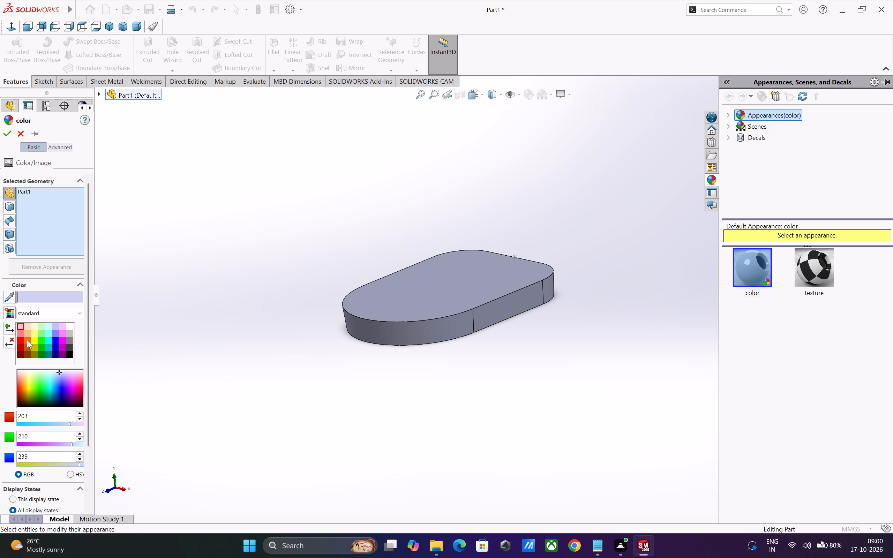
scroll(60, 387, "down", 1)
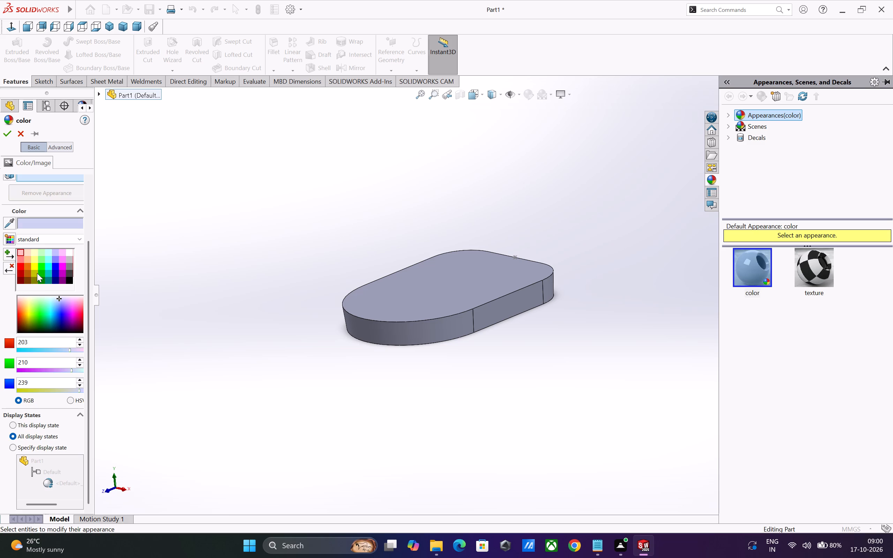
left_click(55, 260)
left_click(9, 134)
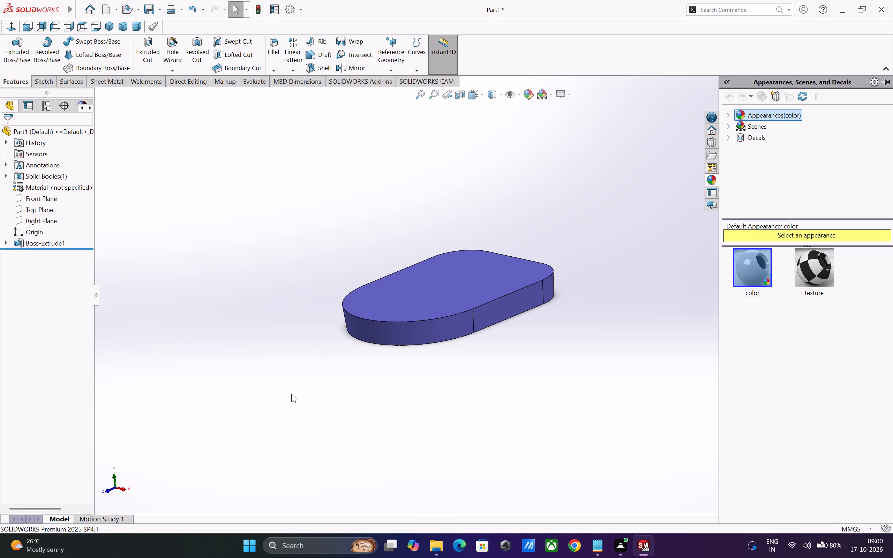
left_click(295, 398)
Start a sketch on the body's underside face and offset the face outline 10 mm inward.
middle_click_drag(336, 386, 386, 439)
scroll(490, 413, "up", 2)
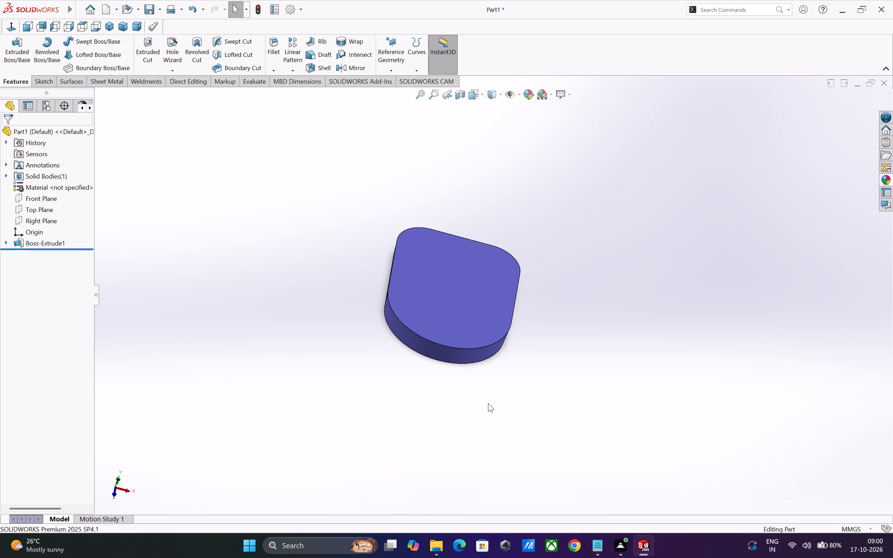
middle_click_drag(488, 403, 472, 180)
left_click(462, 271)
left_click(502, 249)
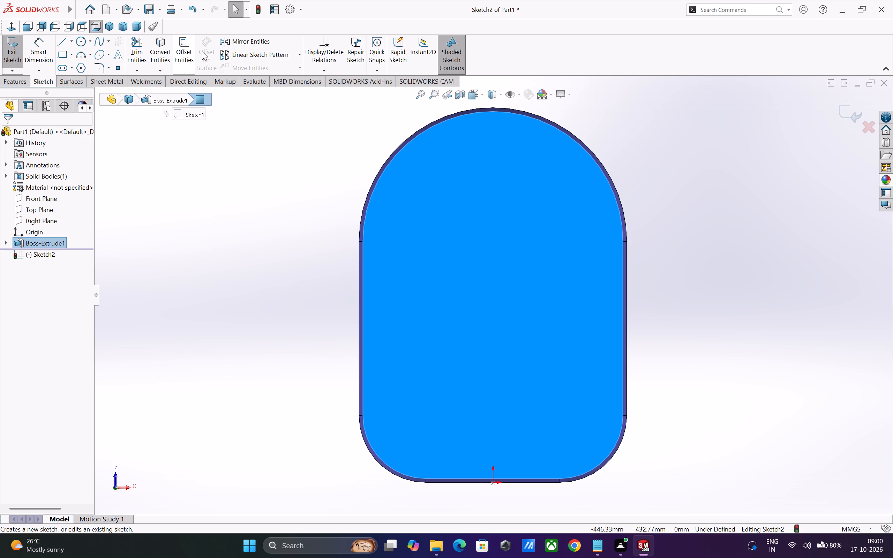
left_click(187, 52)
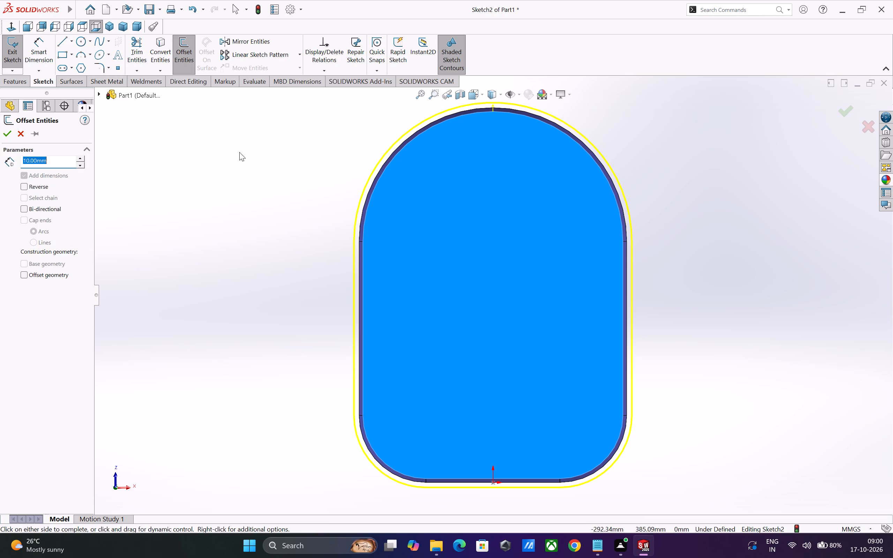
left_click(24, 186)
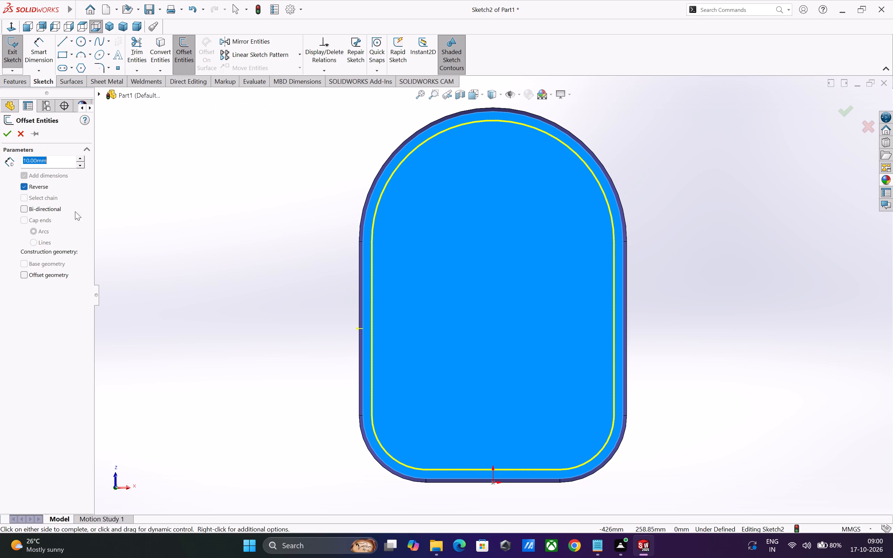
left_click(9, 135)
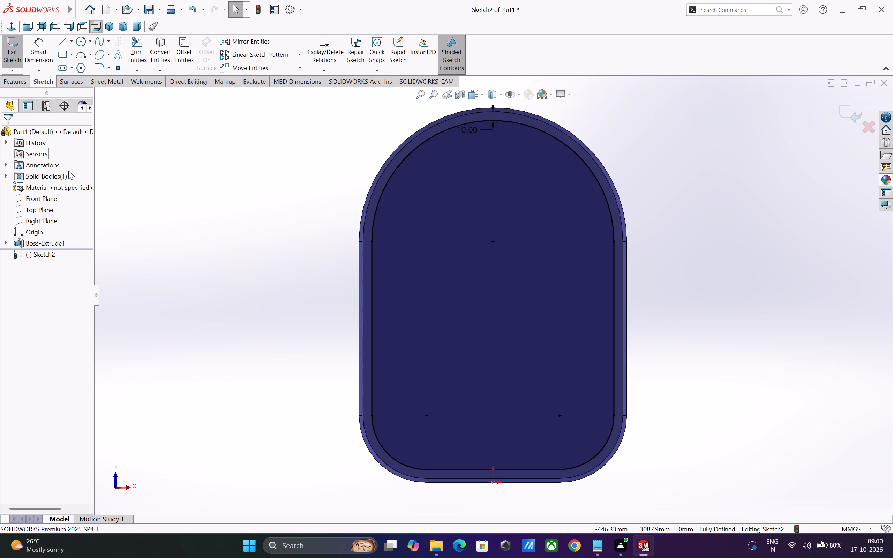
Start a boss extrusion of the offset outline with an Offset From Surface end condition referenced to the body's top face.
left_click(22, 83)
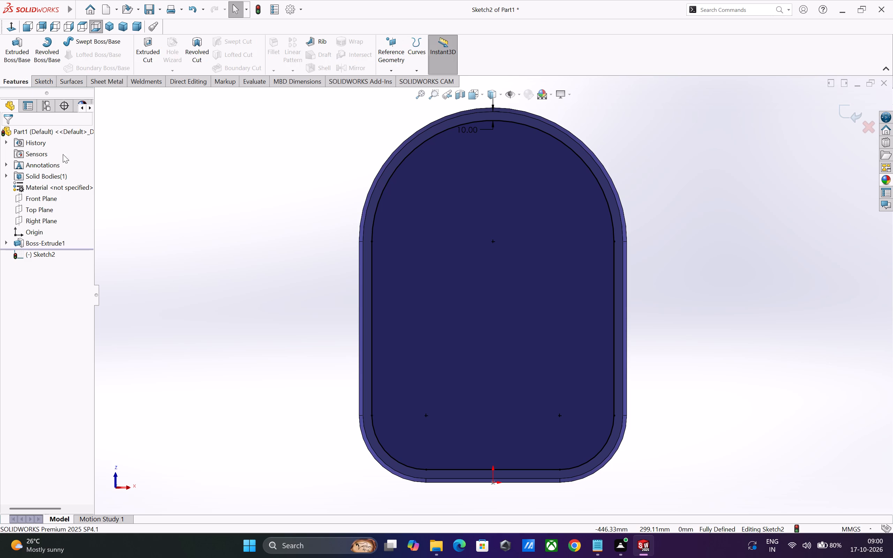
left_click(20, 52)
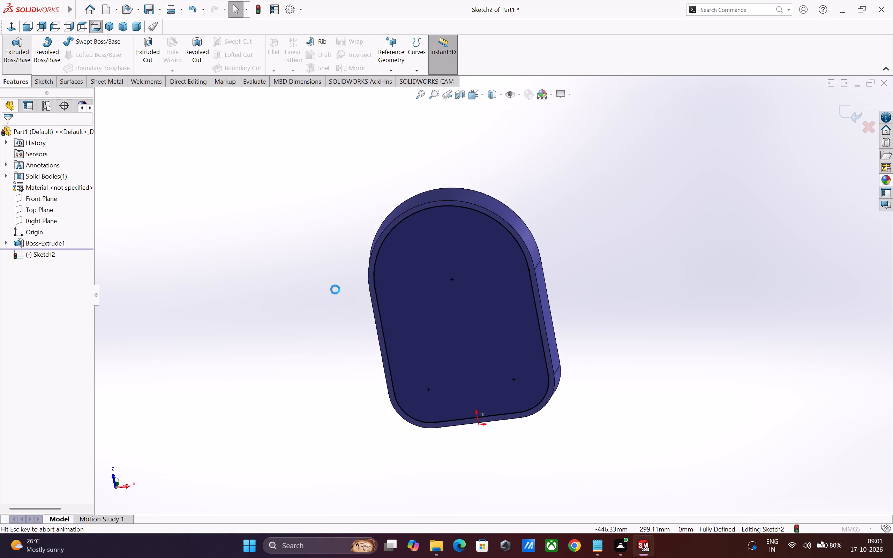
middle_click_drag(336, 290, 283, 324)
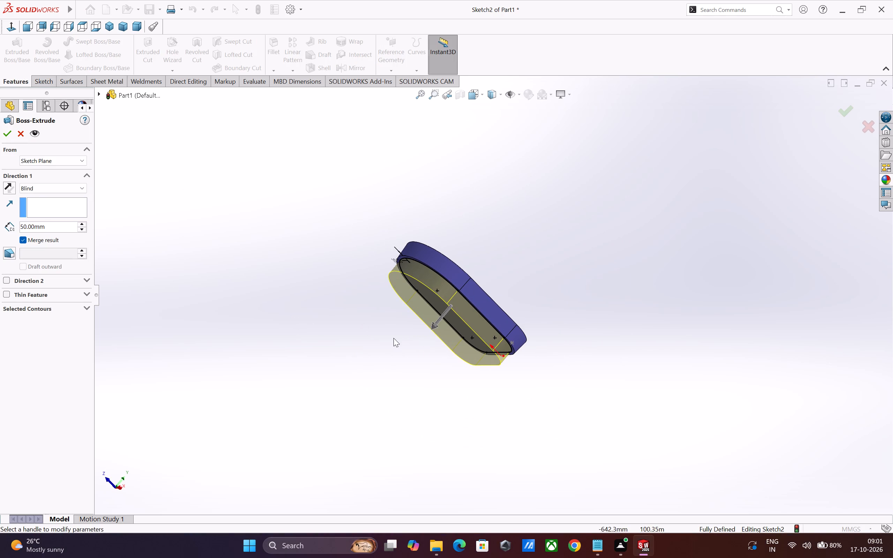
scroll(449, 354, "up", 2)
middle_click_drag(424, 355, 435, 345)
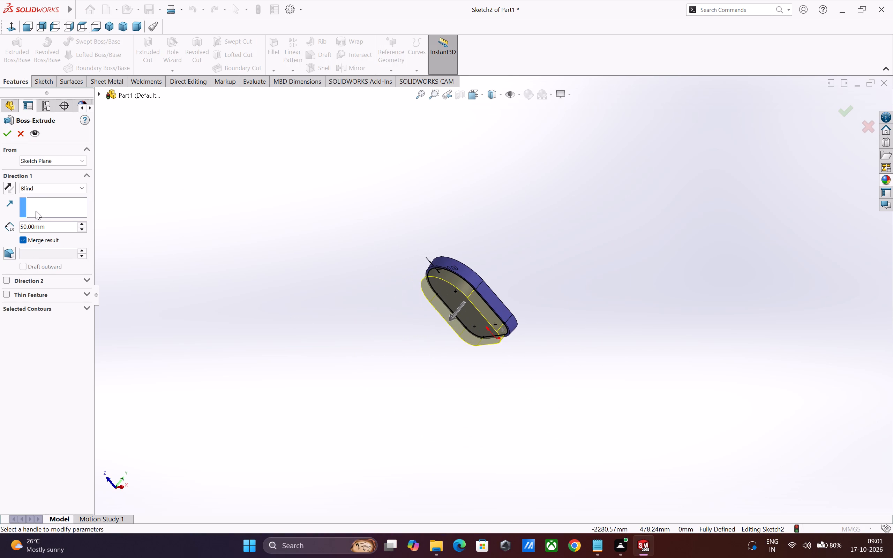
left_click(44, 190)
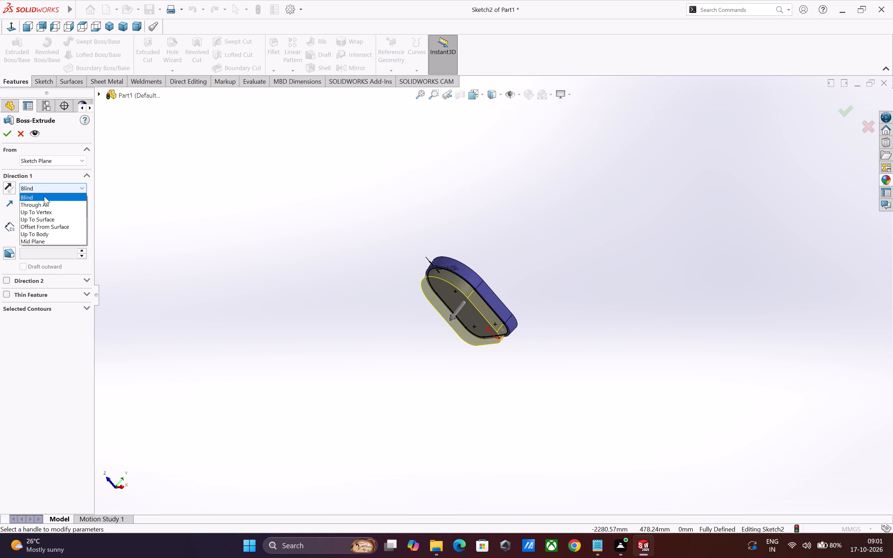
left_click(44, 196)
left_click(49, 186)
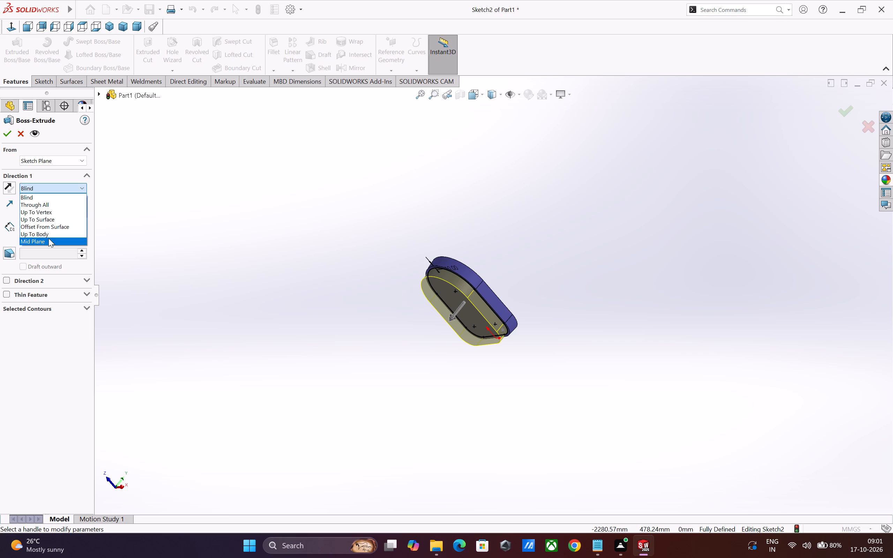
left_click(47, 228)
scroll(250, 262, "down", 1)
scroll(67, 252, "down", 1)
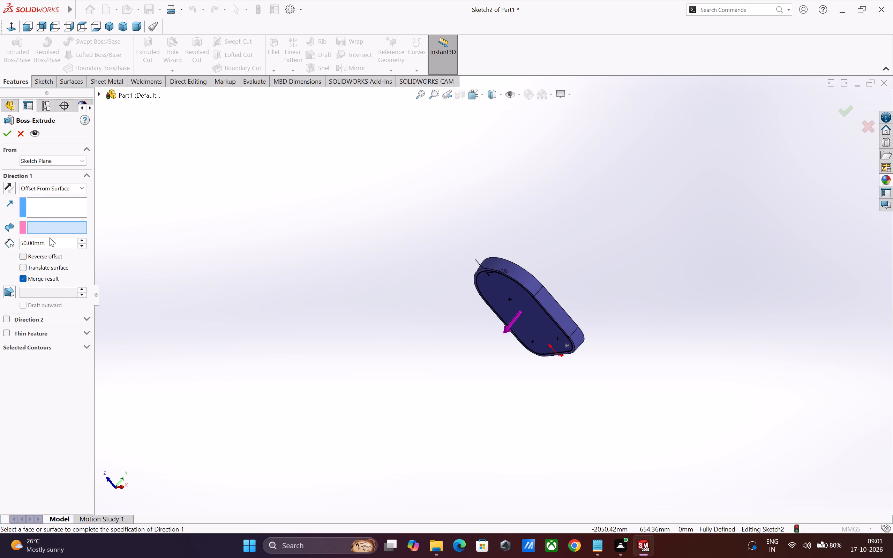
scroll(37, 229, "down", 1)
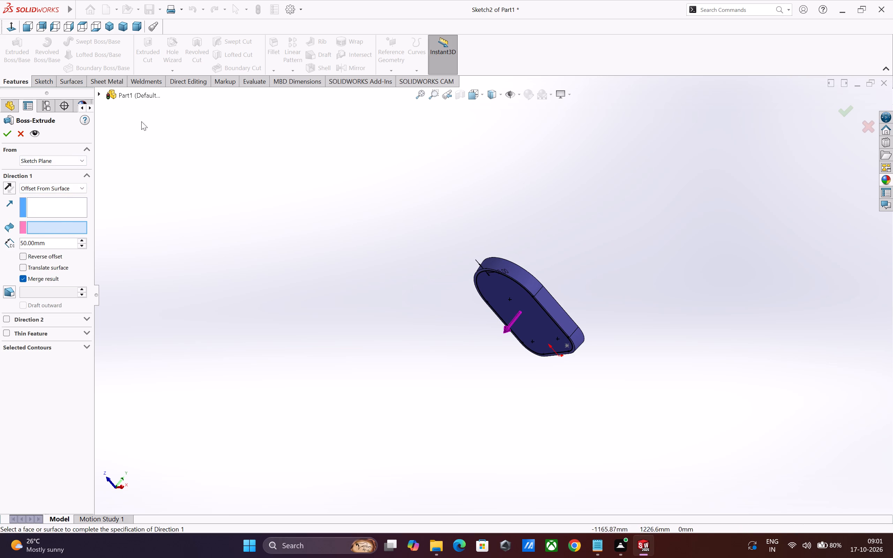
middle_click_drag(541, 336, 478, 379)
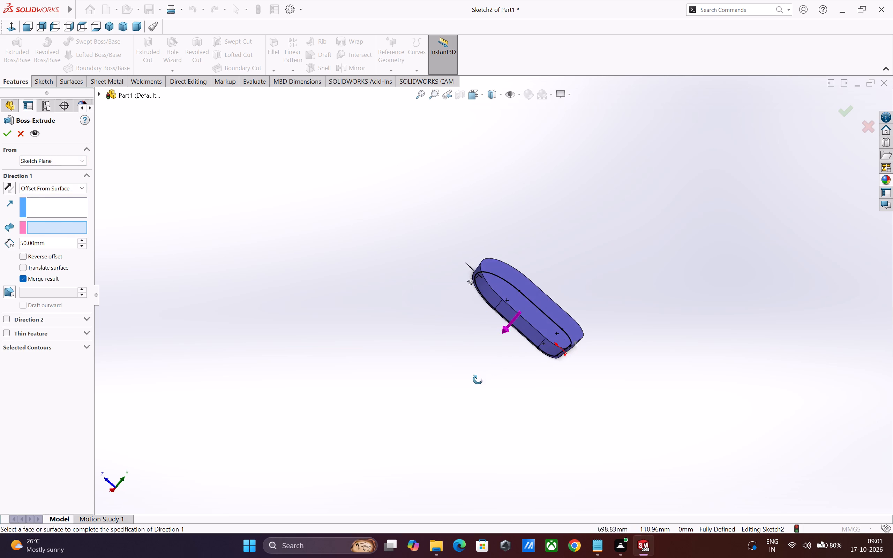
middle_click_drag(478, 379, 465, 389)
left_click(520, 304)
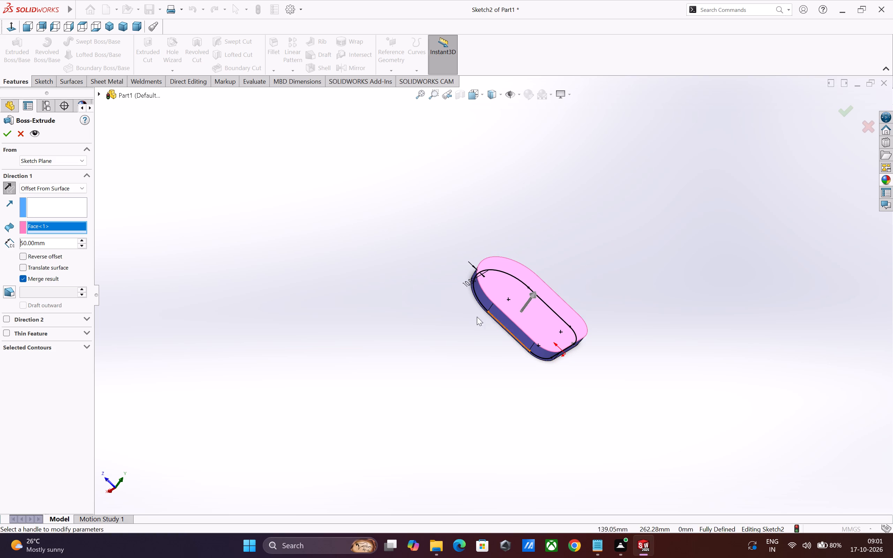
Reverse the extrusion to point away from the body's underside and set the offset distance to 125 mm.
middle_click_drag(396, 350, 454, 315)
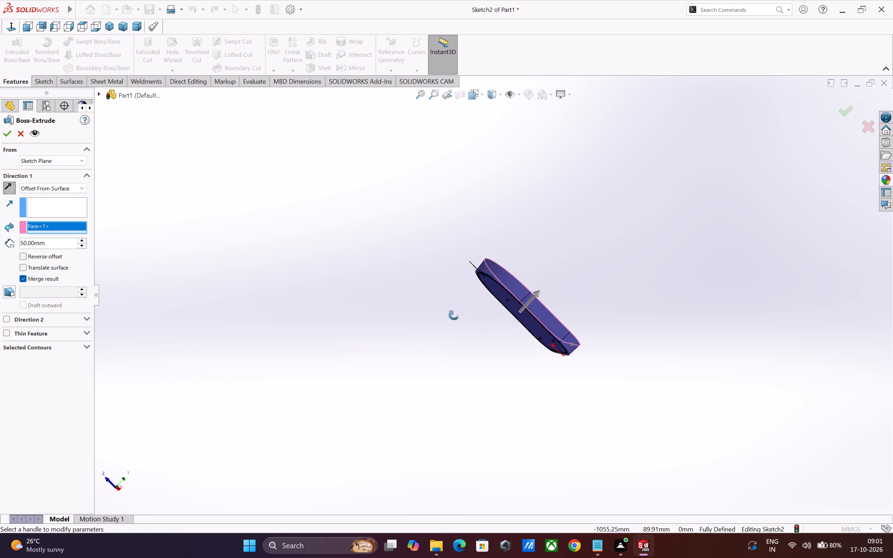
middle_click_drag(454, 315, 466, 308)
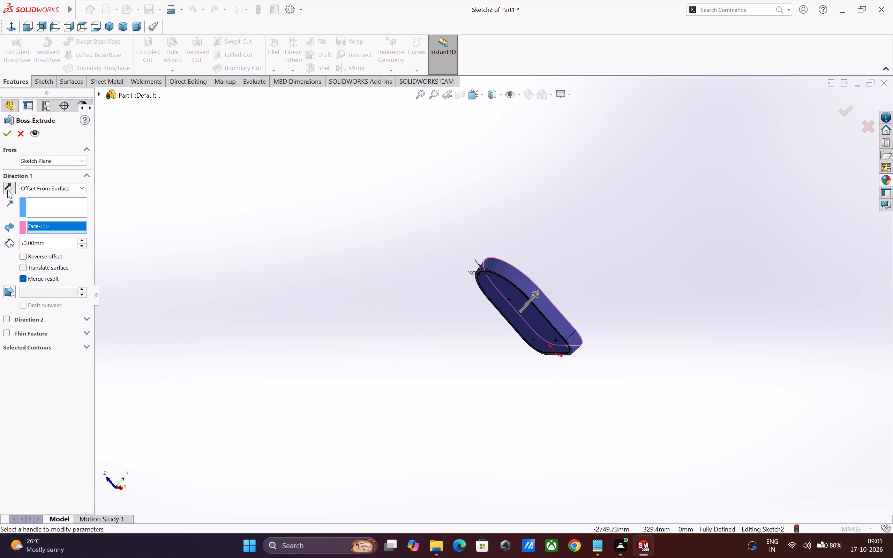
left_click(7, 190)
scroll(393, 352, "up", 1)
middle_click_drag(393, 352, 388, 356)
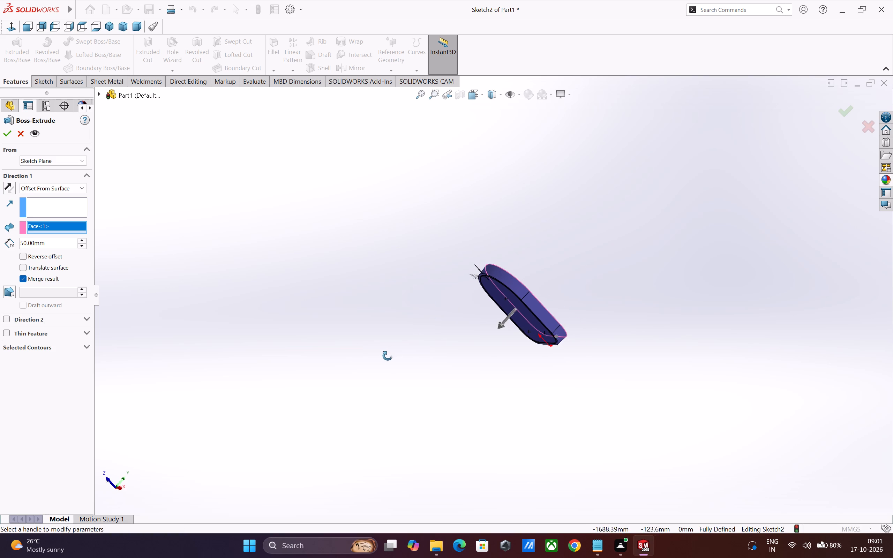
middle_click_drag(388, 356, 375, 335)
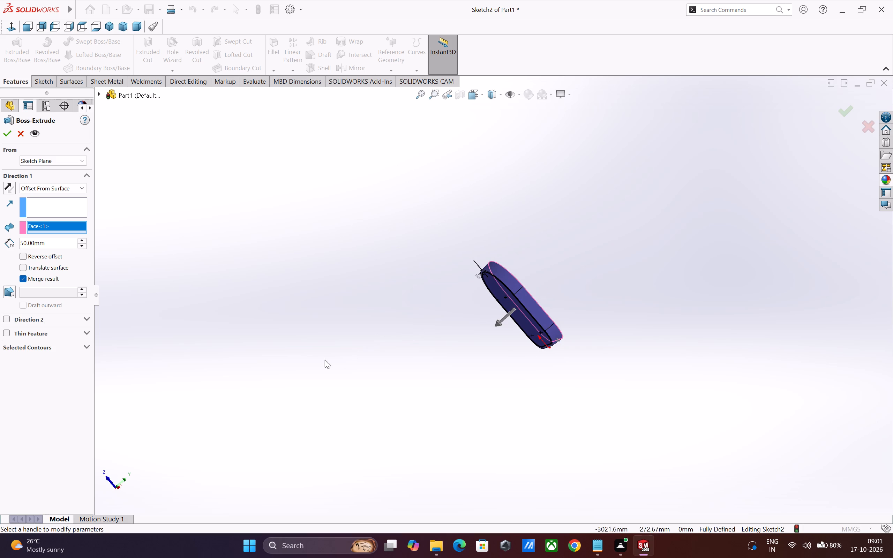
double_click(52, 243)
key("1")
key("2")
key("5")
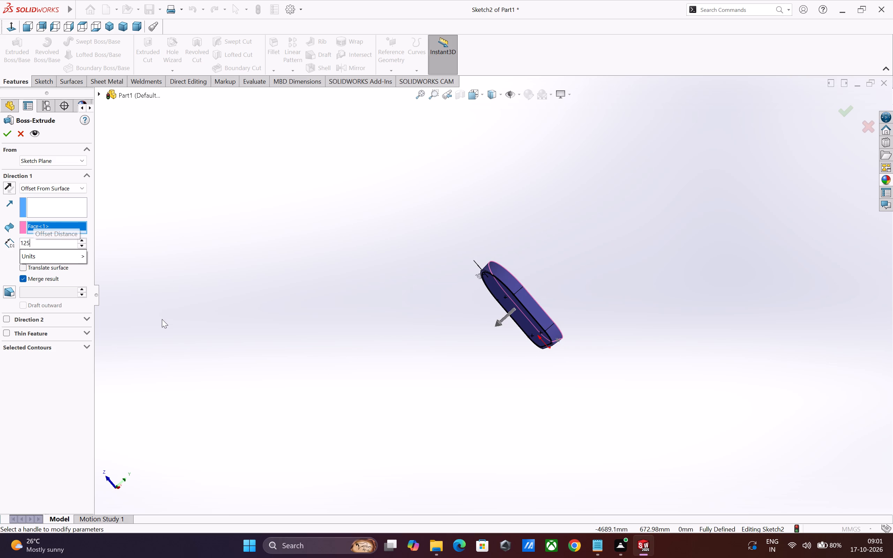
key("Return")
scroll(504, 345, "down", 1)
middle_click_drag(545, 346, 533, 350)
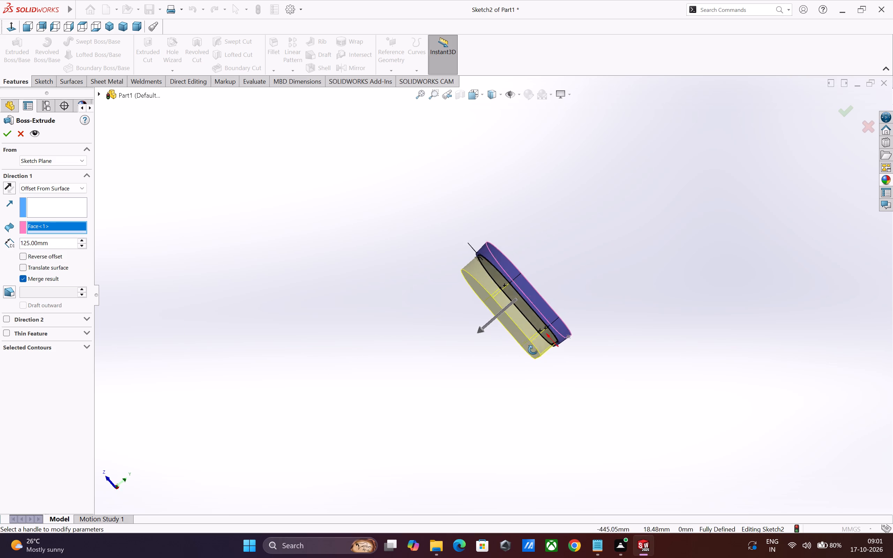
middle_click_drag(533, 350, 520, 350)
middle_click(520, 349)
scroll(516, 317, "down", 2)
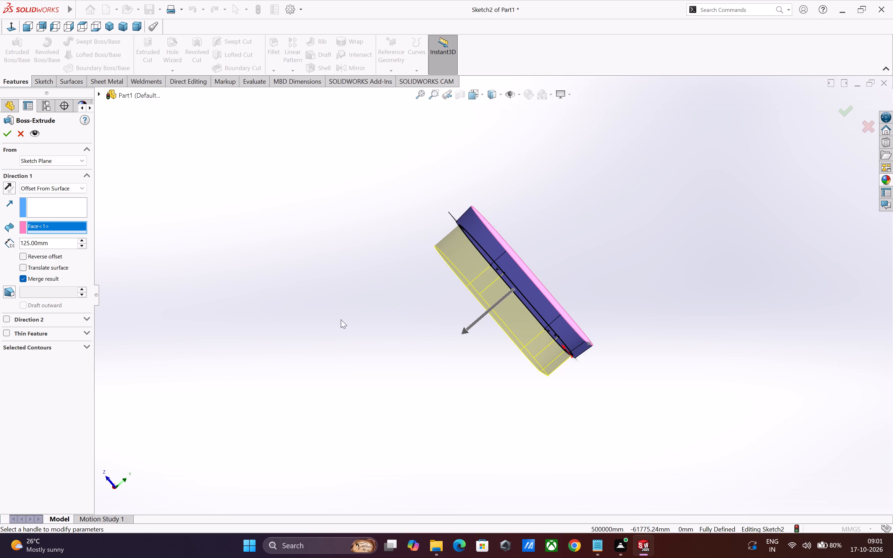
Add a 5 degree inward draft to the second extrusion, leaving Draft outward off, and accept the feature.
scroll(408, 335, "up", 1)
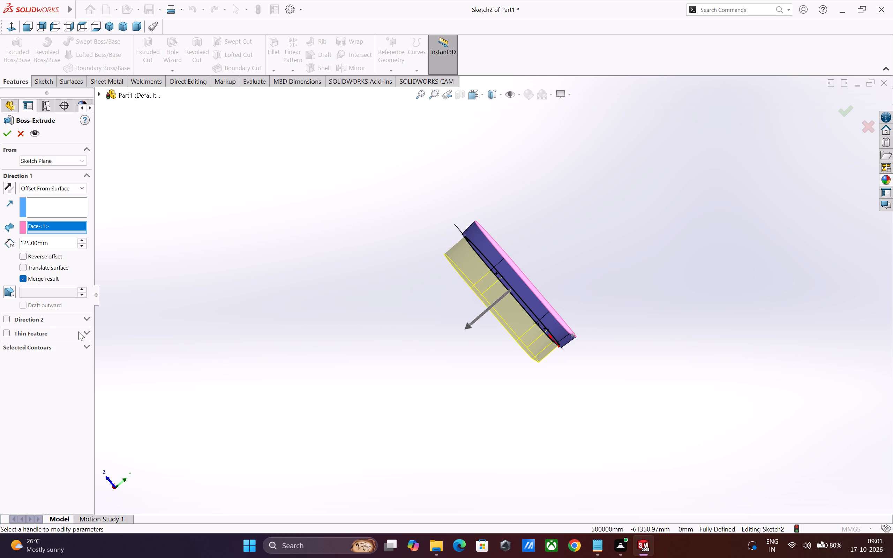
left_click(9, 292)
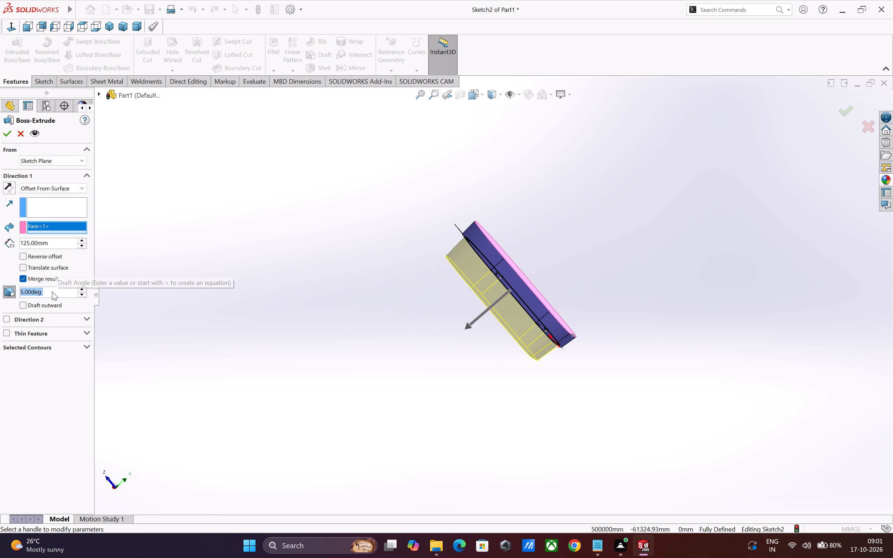
scroll(396, 374, "up", 1)
middle_click_drag(394, 375, 502, 389)
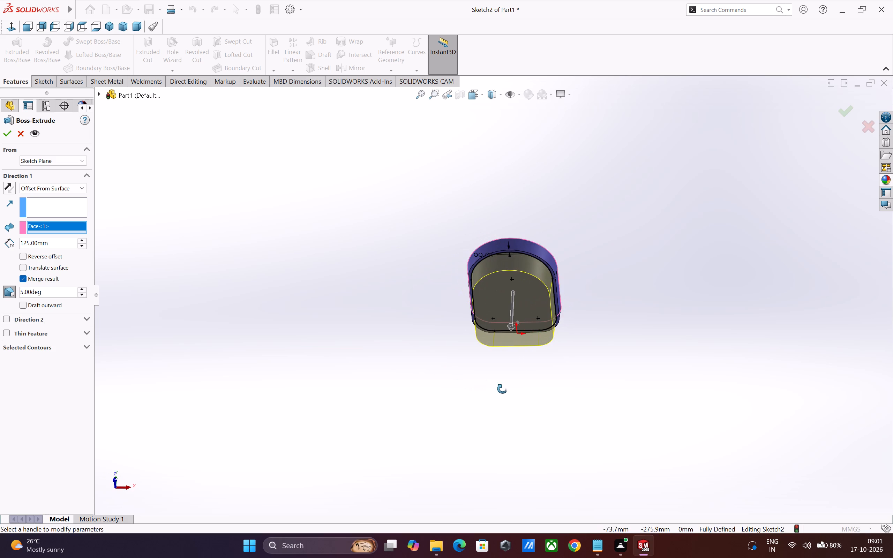
middle_click_drag(502, 389, 503, 389)
left_click(6, 138)
left_click(446, 326)
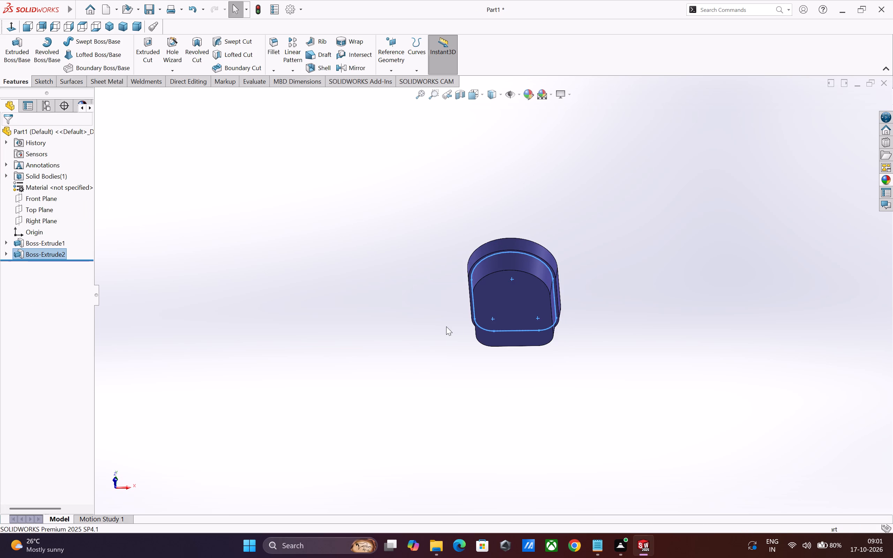
Examine the two-tier body from its underside, sides and top.
middle_click_drag(666, 358, 609, 358)
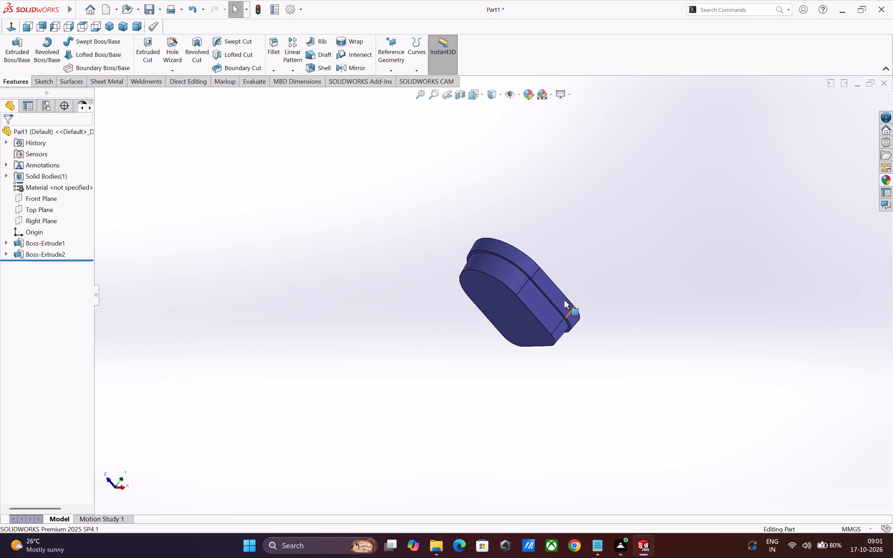
scroll(564, 300, "down", 4)
middle_click_drag(608, 337, 496, 281)
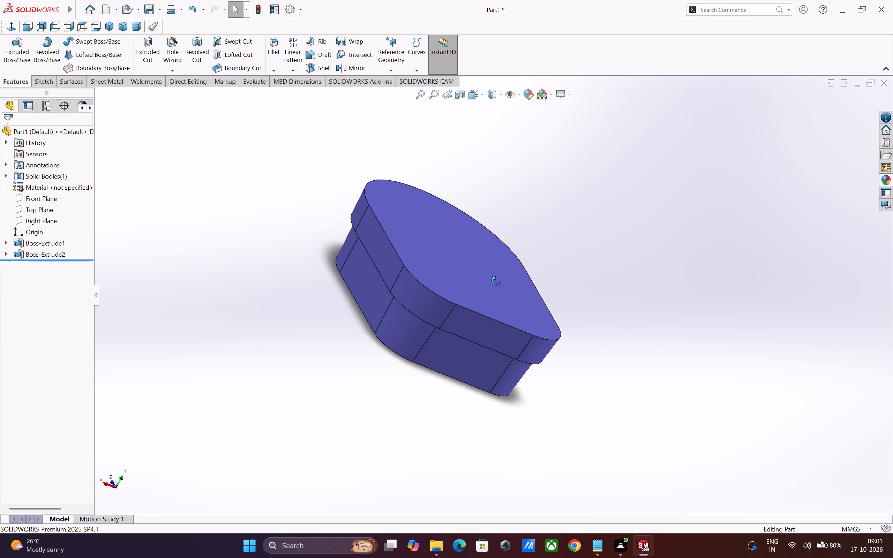
middle_click_drag(496, 281, 483, 268)
middle_click_drag(473, 241, 486, 233)
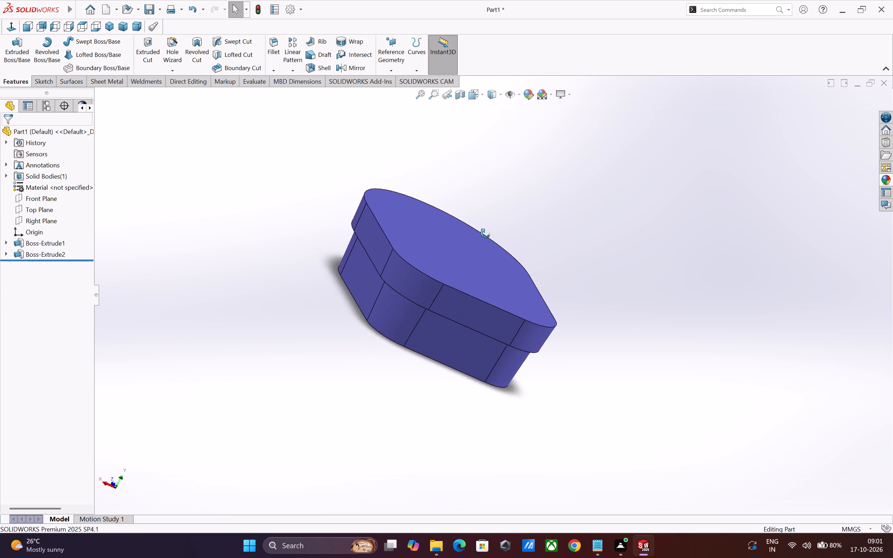
middle_click_drag(486, 233, 463, 242)
scroll(455, 249, "up", 2)
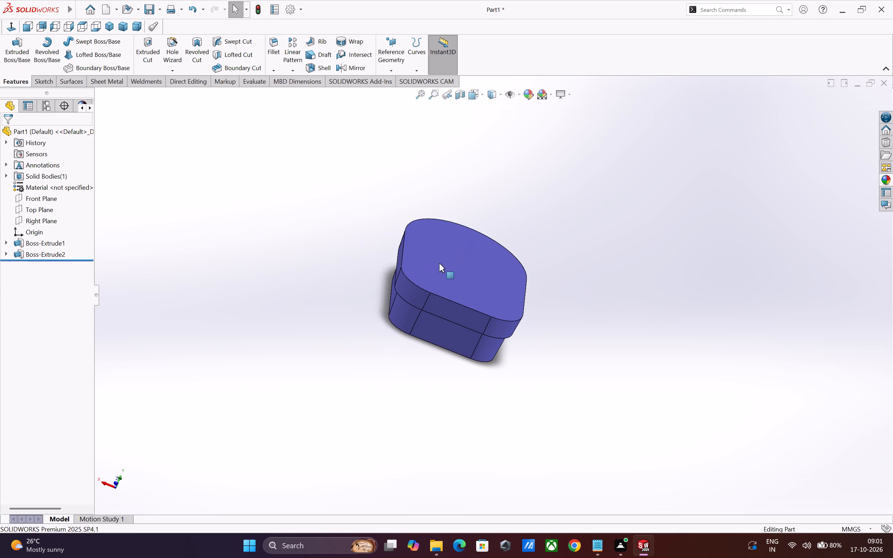
scroll(448, 283, "up", 3)
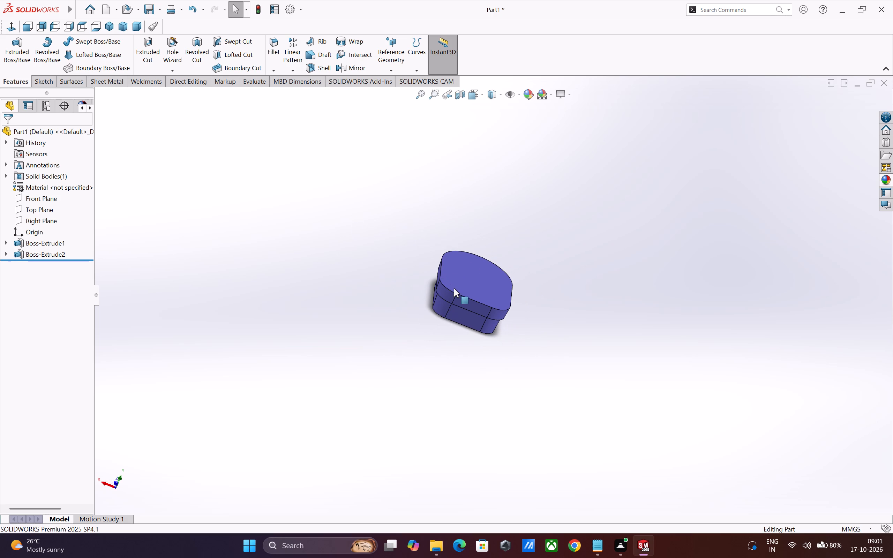
scroll(454, 288, "up", 2)
scroll(463, 259, "down", 7)
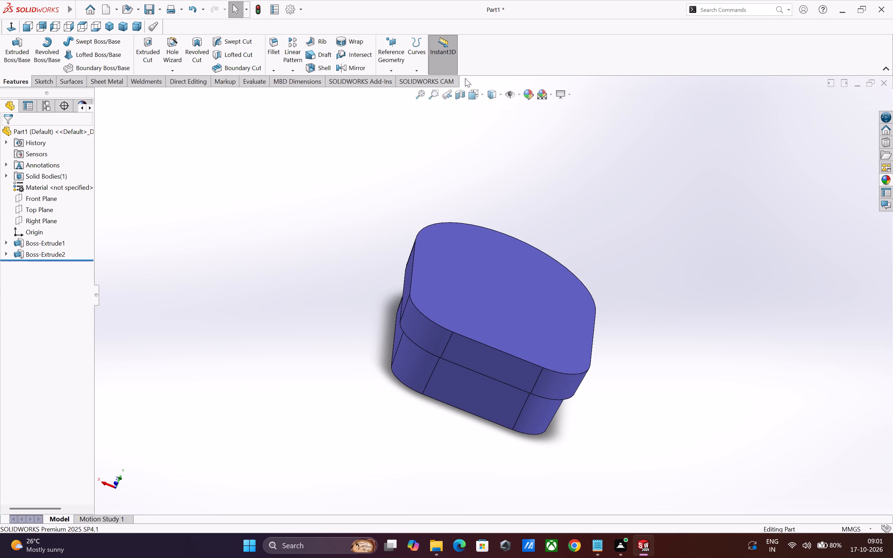
Start a planar section view on the Front Plane and move the cutting plane to an offset of 213 mm.
left_click(457, 98)
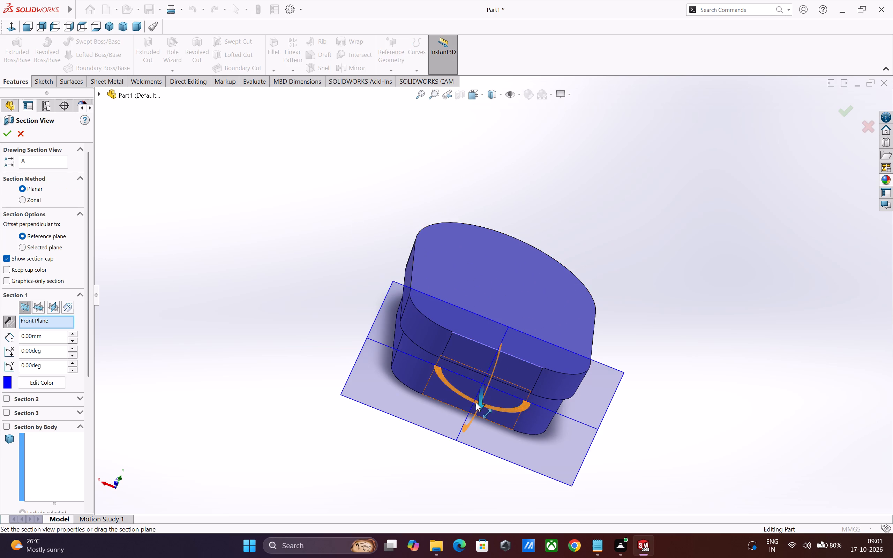
left_click_drag(481, 403, 480, 344)
middle_click_drag(473, 397, 562, 423)
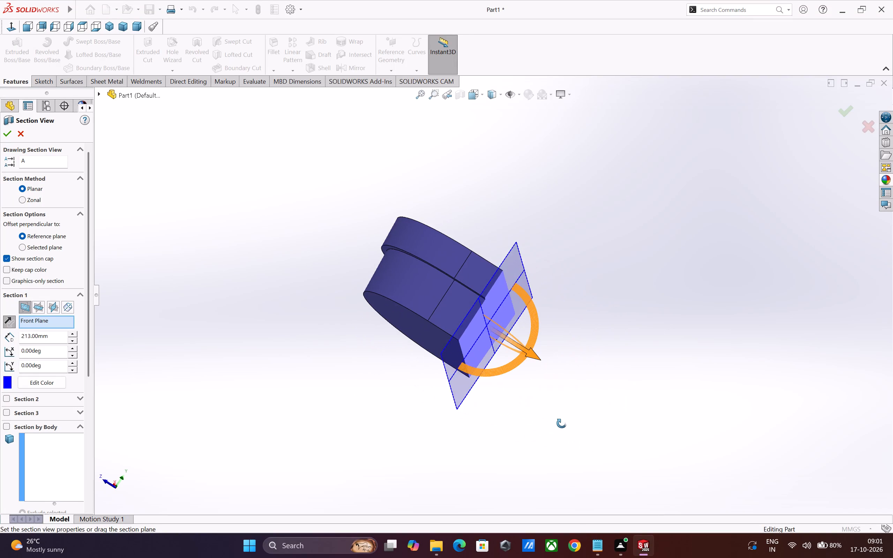
middle_click_drag(562, 423, 456, 395)
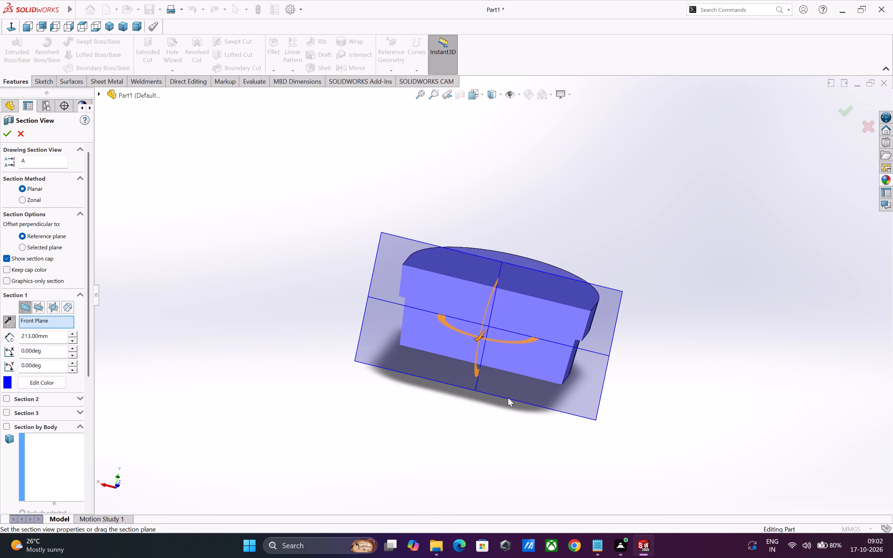
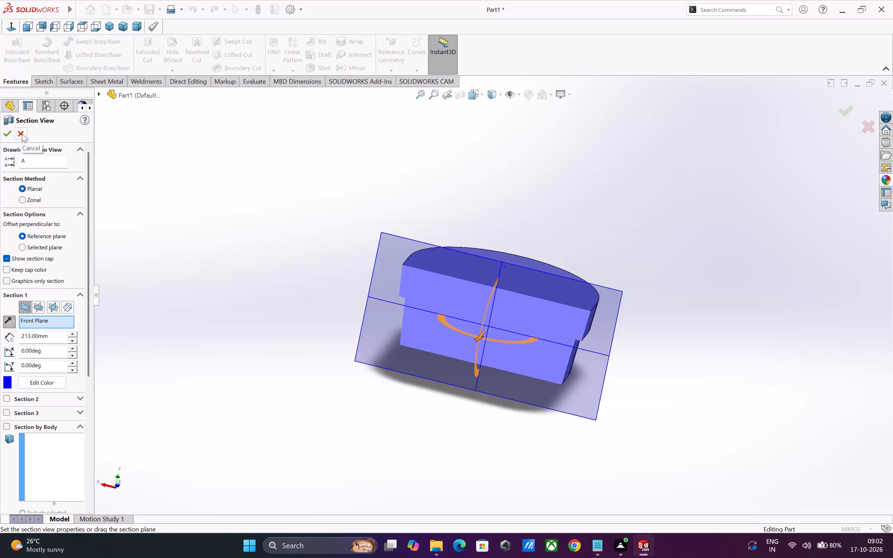
Check the sectioned body from another angle and discard the section view.
middle_click_drag(392, 343, 435, 337)
scroll(436, 331, "down", 2)
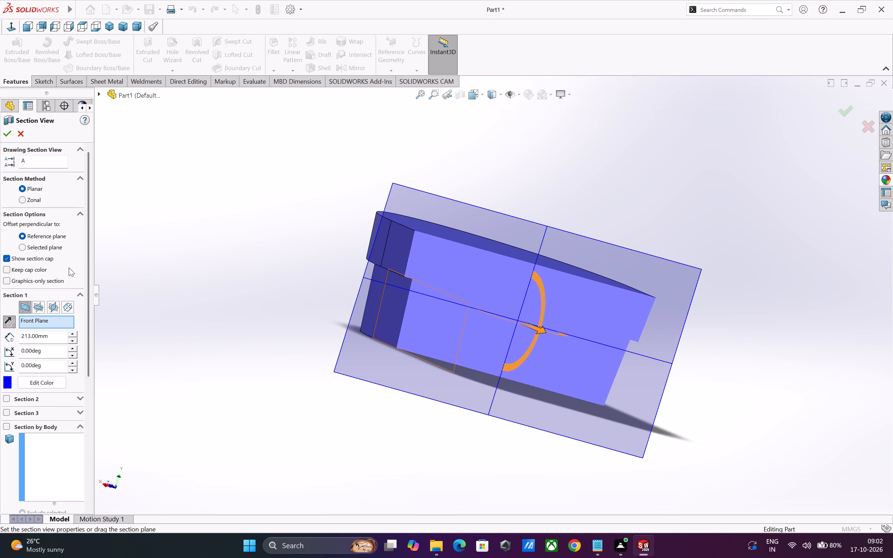
left_click(20, 131)
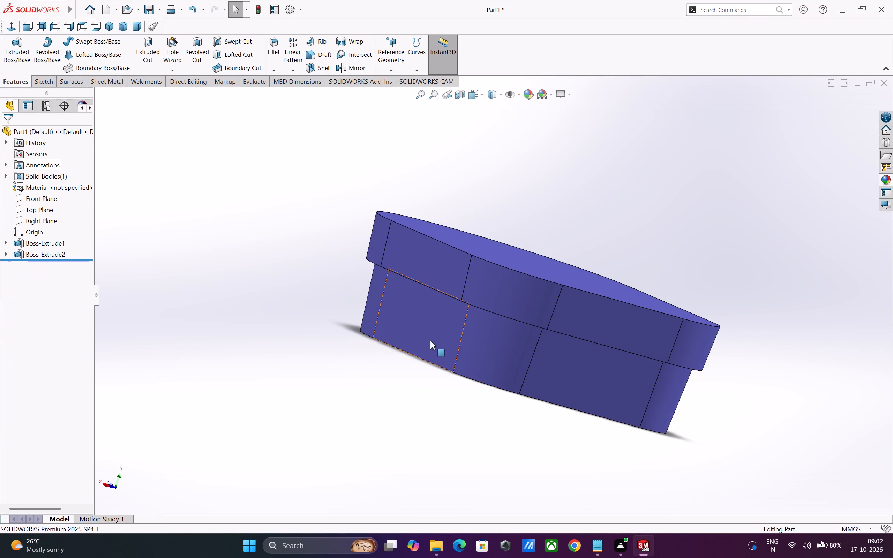
Examine the whole two-tier body from its underside, sides and top.
scroll(480, 343, "up", 2)
middle_click_drag(594, 347, 562, 397)
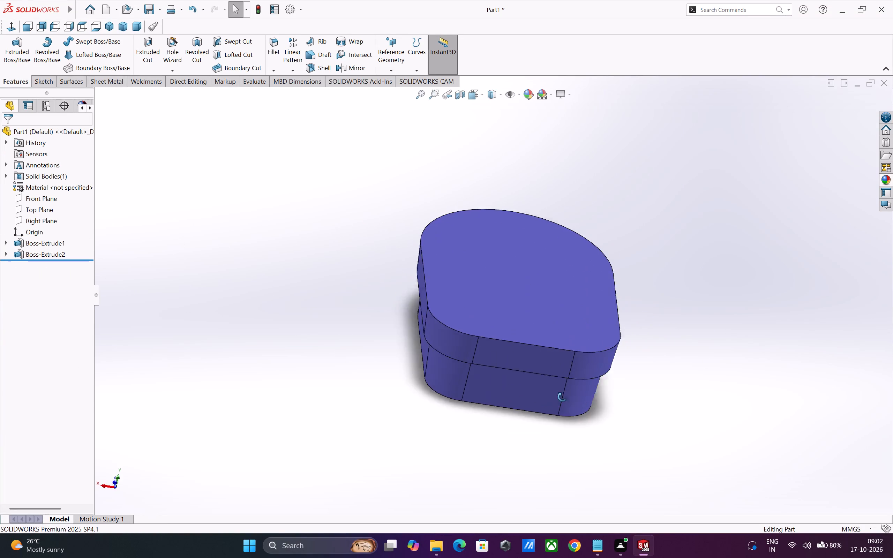
middle_click_drag(562, 397, 753, 416)
middle_click_drag(536, 375, 539, 373)
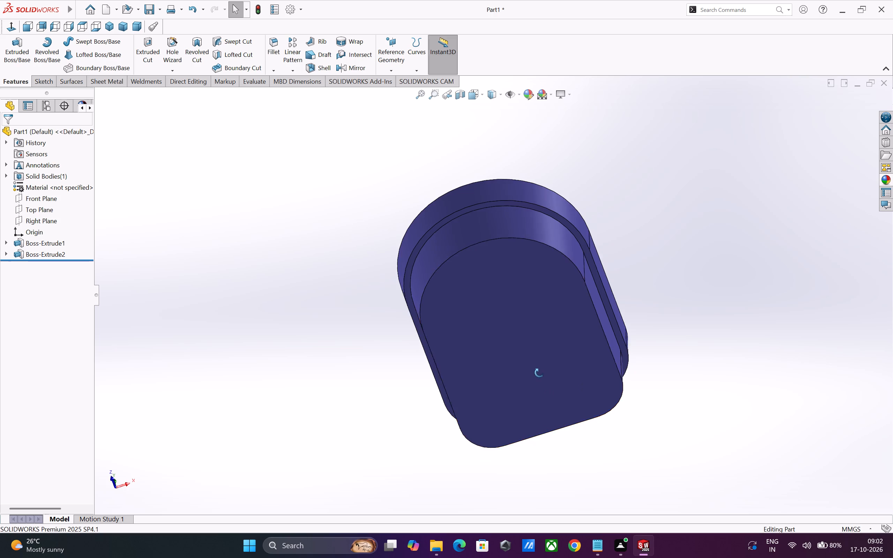
middle_click_drag(539, 373, 746, 181)
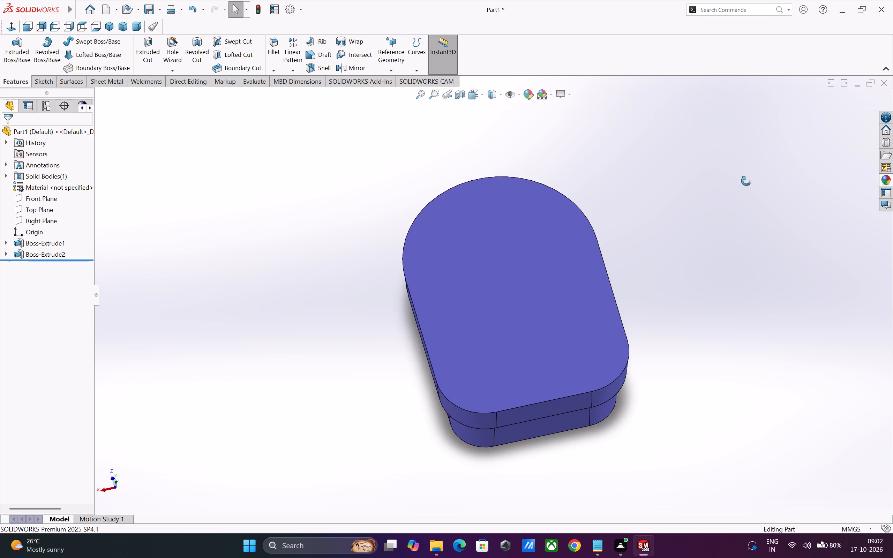
middle_click_drag(746, 181, 760, 151)
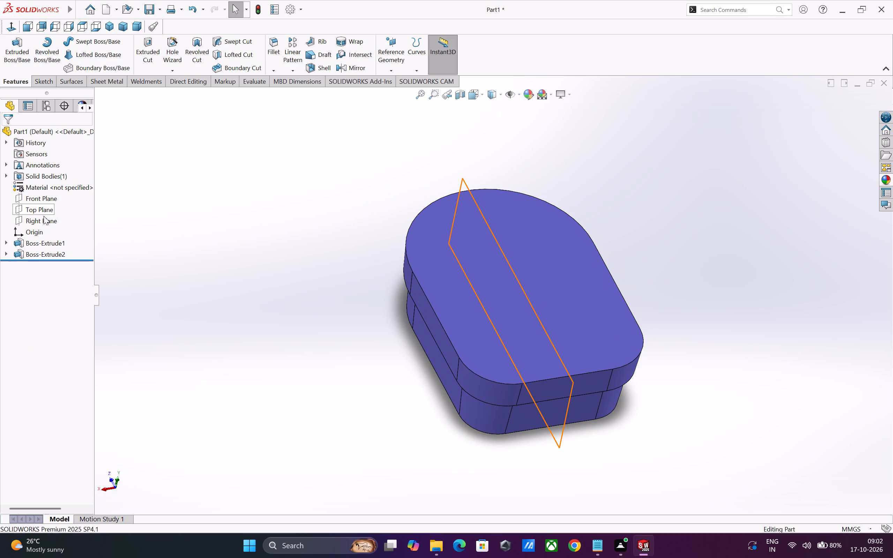
Sketch a closed five-line profile on the Right Plane: about 22 mm riser, upward slope, about 129 mm top line, vertical end, and about 338 mm base.
left_click(43, 222)
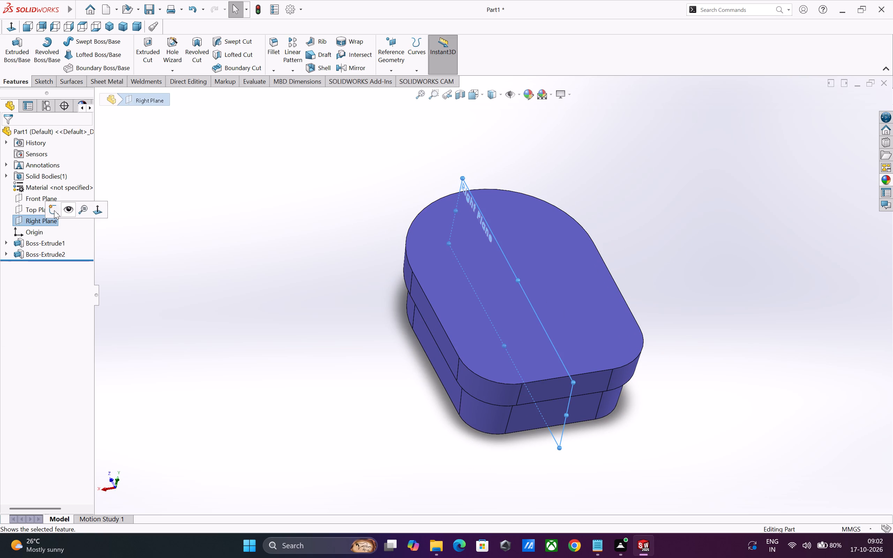
left_click(54, 210)
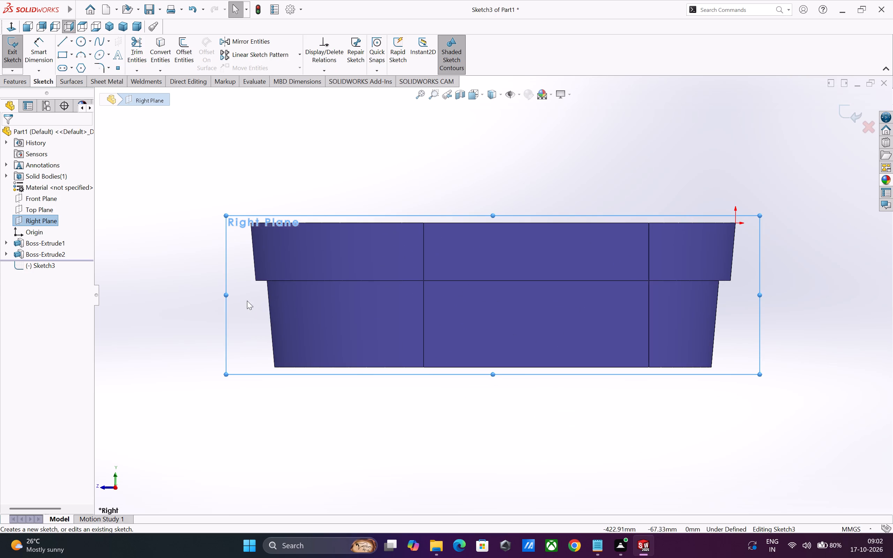
left_click(62, 46)
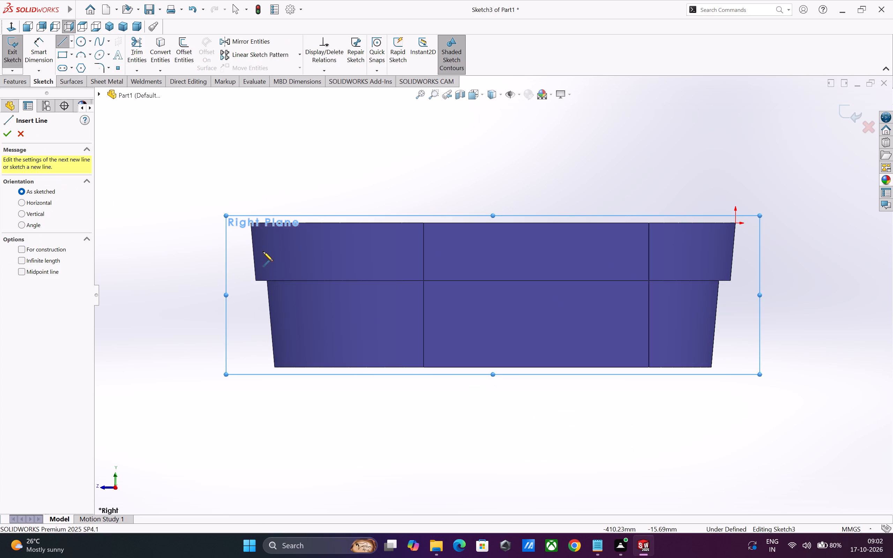
scroll(356, 364, "down", 3)
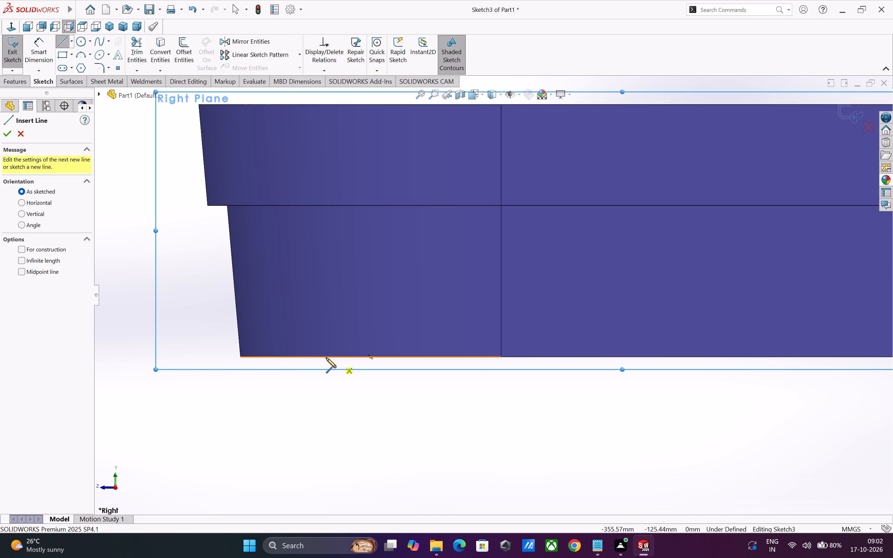
left_click(370, 357)
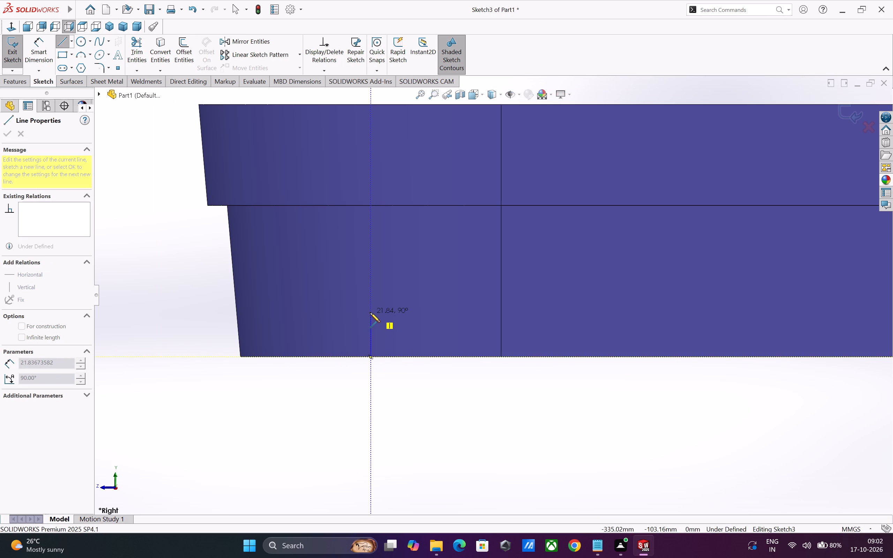
left_click(370, 312)
scroll(381, 315, "up", 5)
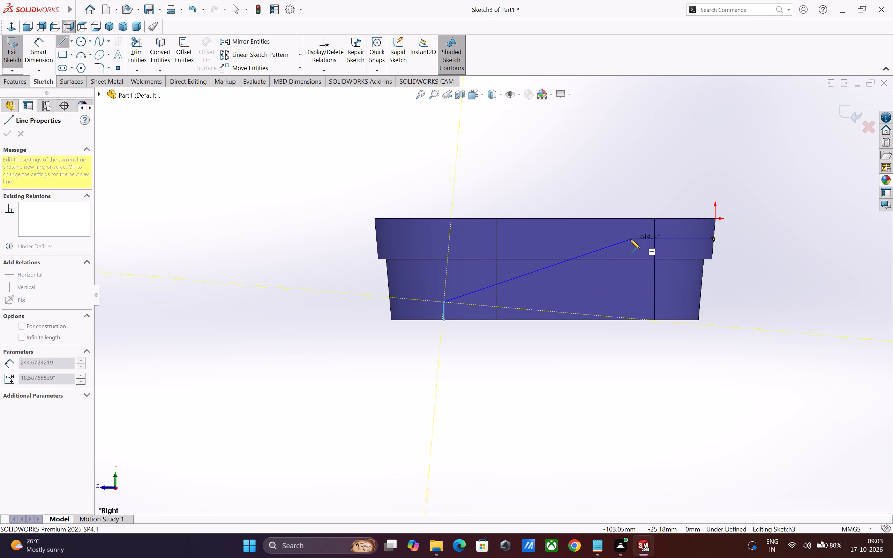
left_click(613, 239)
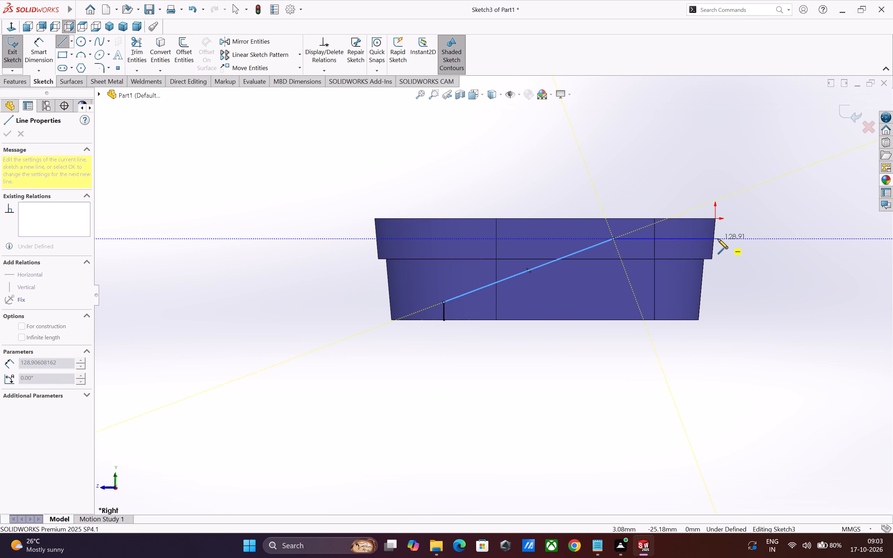
left_click(718, 239)
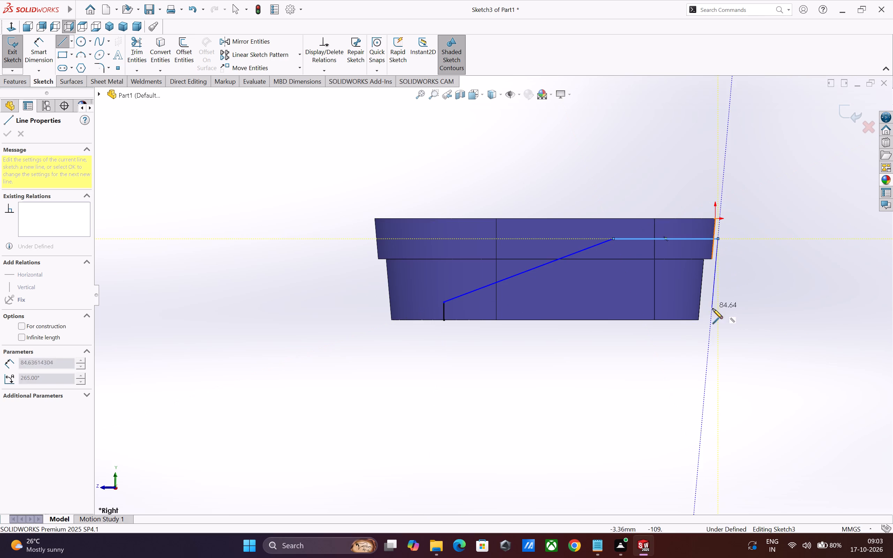
left_click(719, 321)
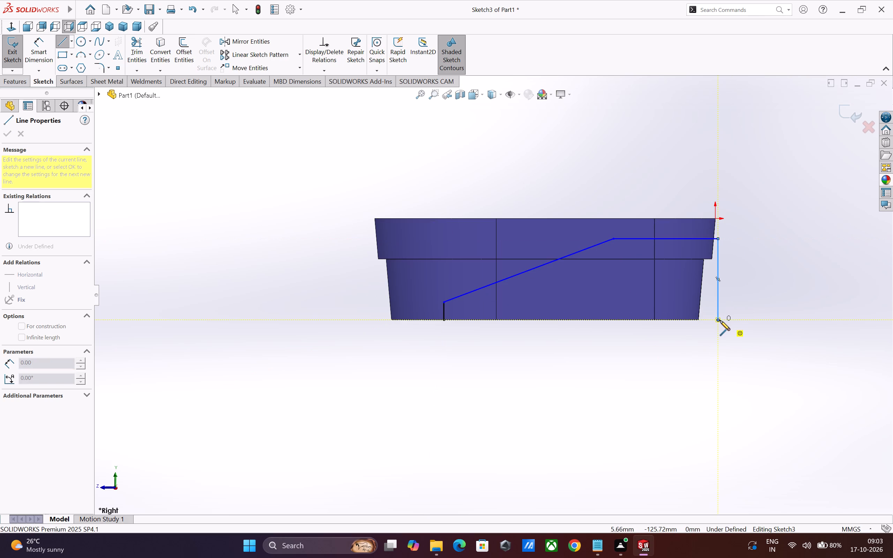
left_click(443, 319)
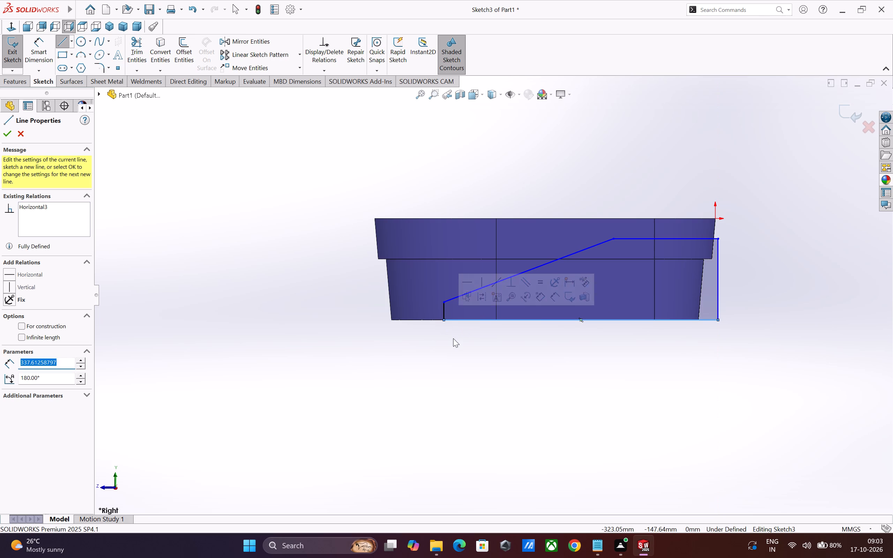
key("Escape")
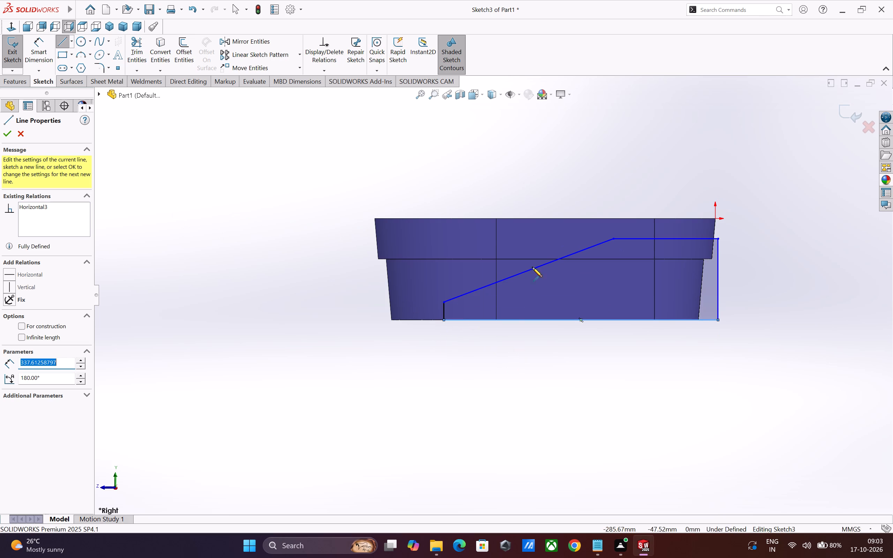
key("Escape")
key("Escape")
Add a Vertical relation between the profile's outer upper corner and the body's top vertex at the origin end.
scroll(716, 222, "down", 3)
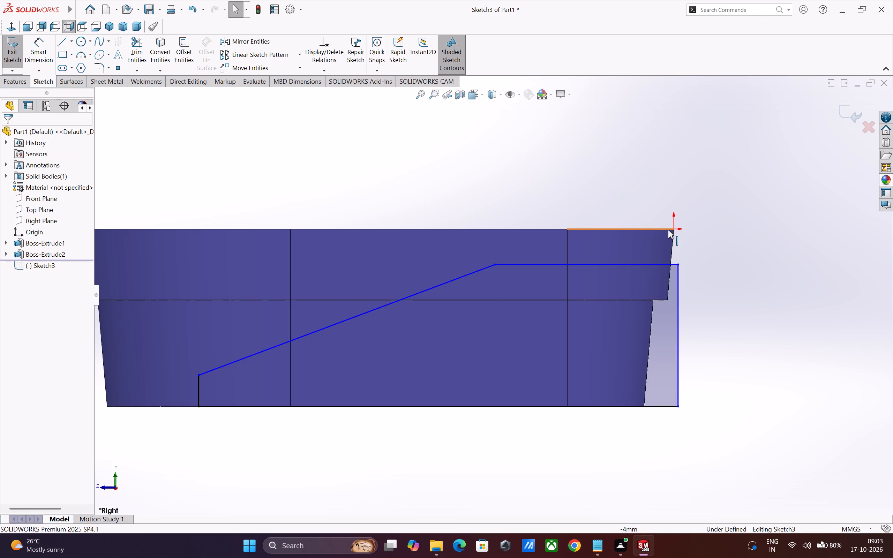
left_click(674, 228)
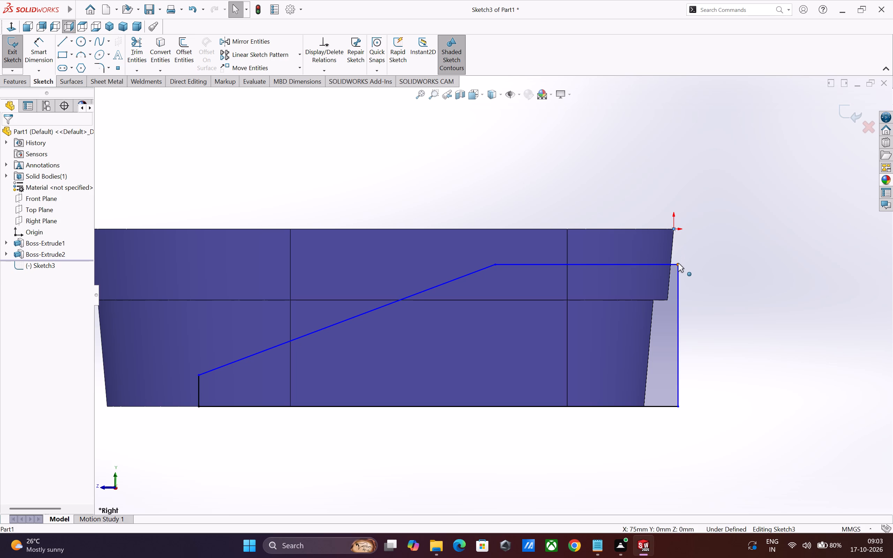
left_click(678, 264, "ctrl")
left_click(715, 230)
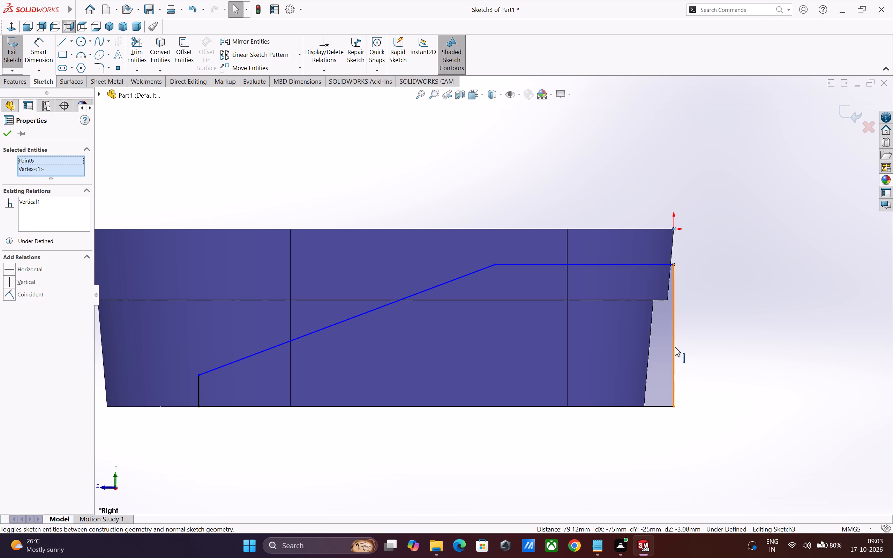
left_click(675, 347)
left_click(716, 312)
left_click(706, 362)
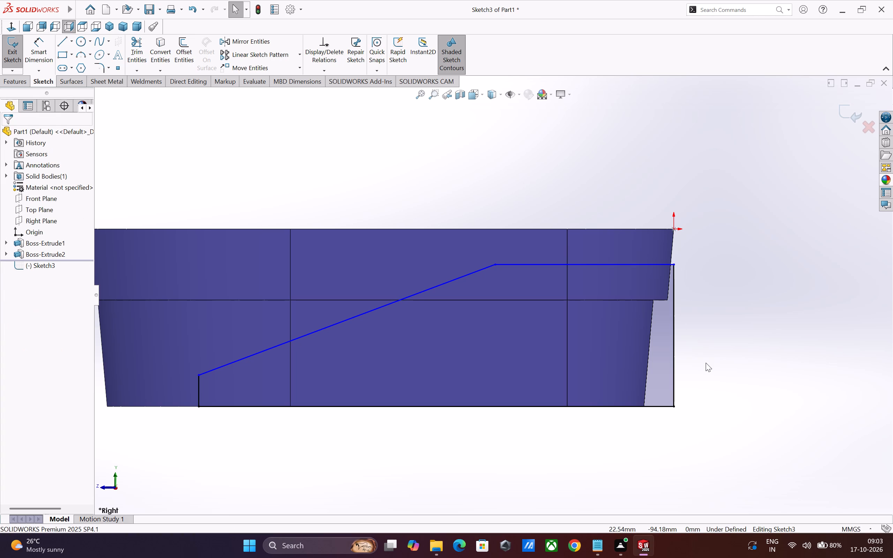
key("Escape")
Dimension the profile's upper horizontal line to 130 mm.
left_click(39, 53)
left_click_drag(592, 264, 592, 261)
left_click(598, 186)
key("1")
key("3")
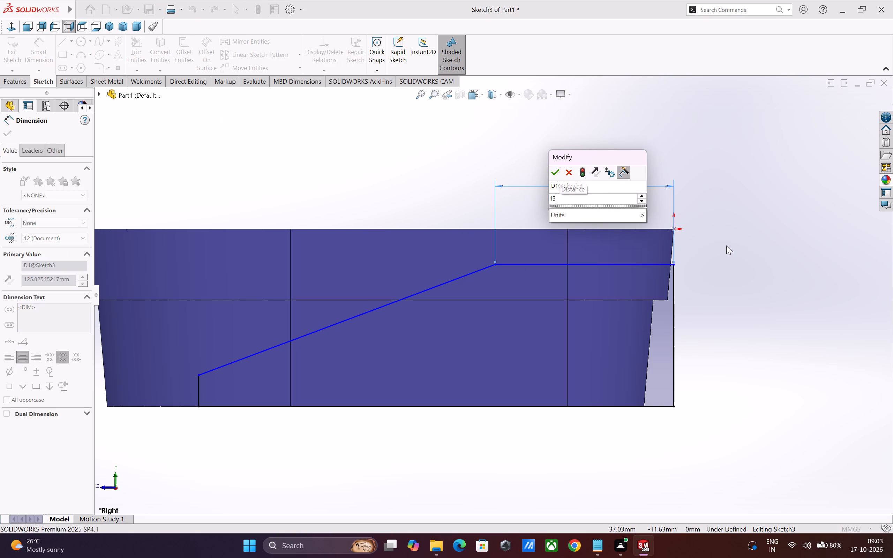
key("0")
key("Return")
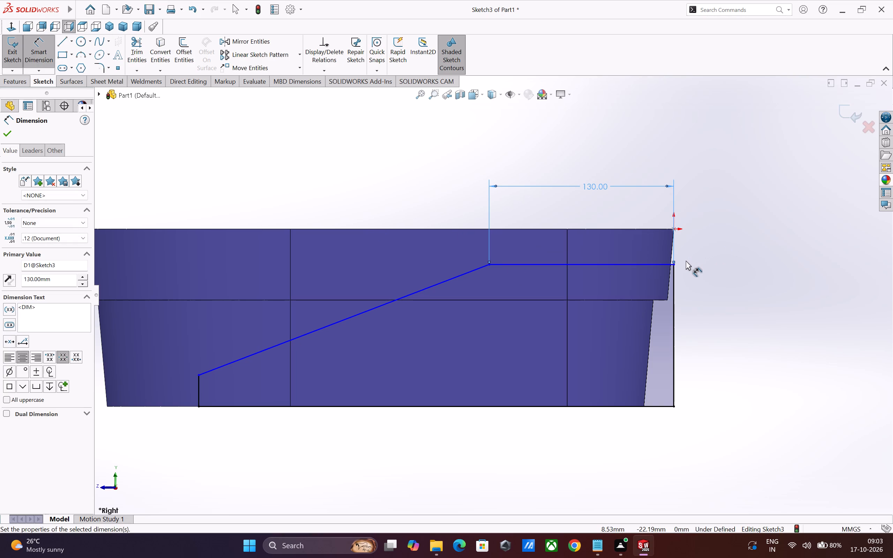
Dimension the distance from the body's top edge to the profile's upper horizontal line as 30 mm.
scroll(685, 261, "down", 1)
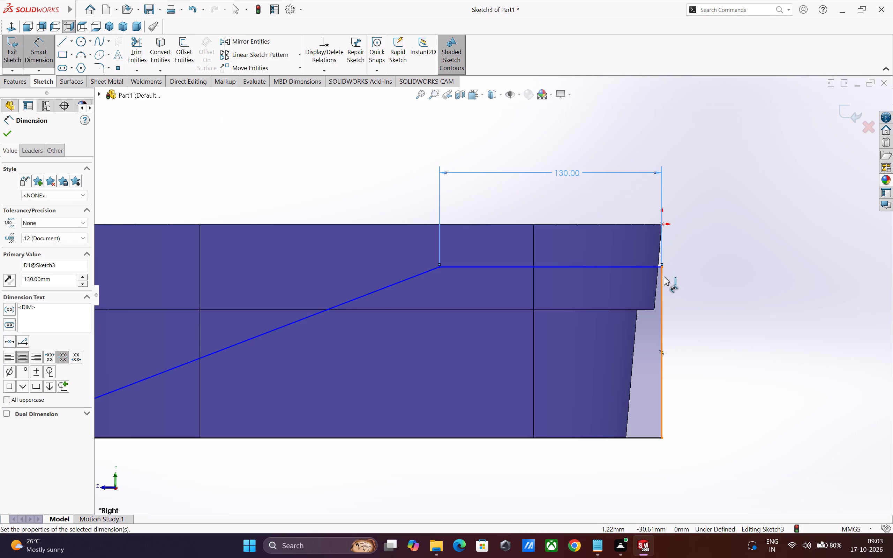
left_click(611, 267)
left_click(617, 225)
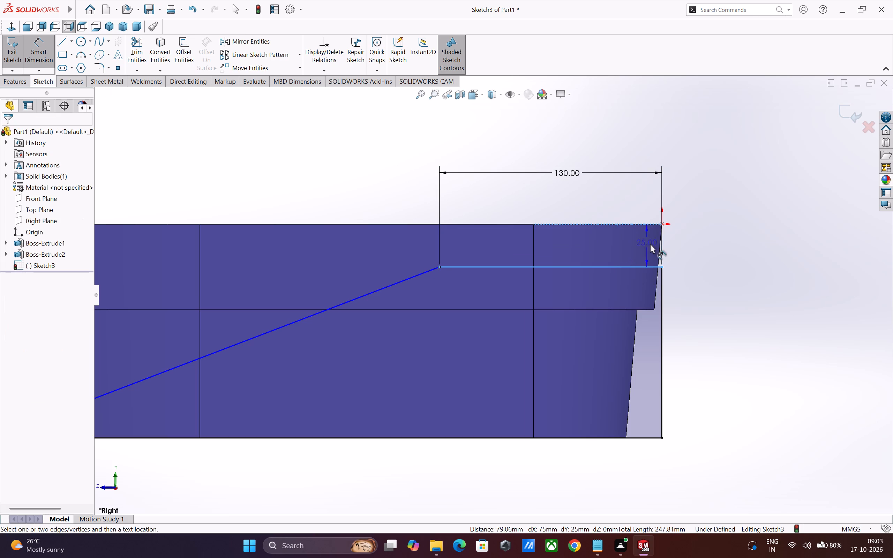
left_click(685, 244)
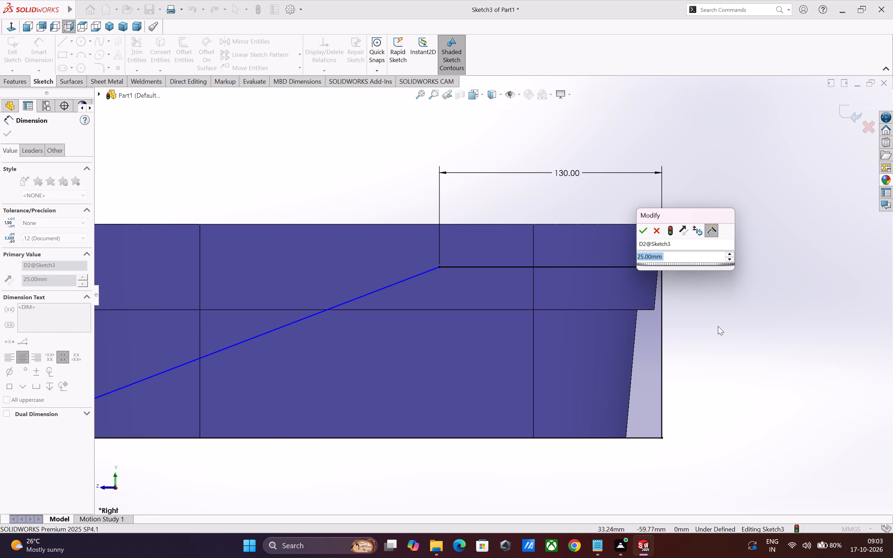
key("3")
key("0")
key("Return")
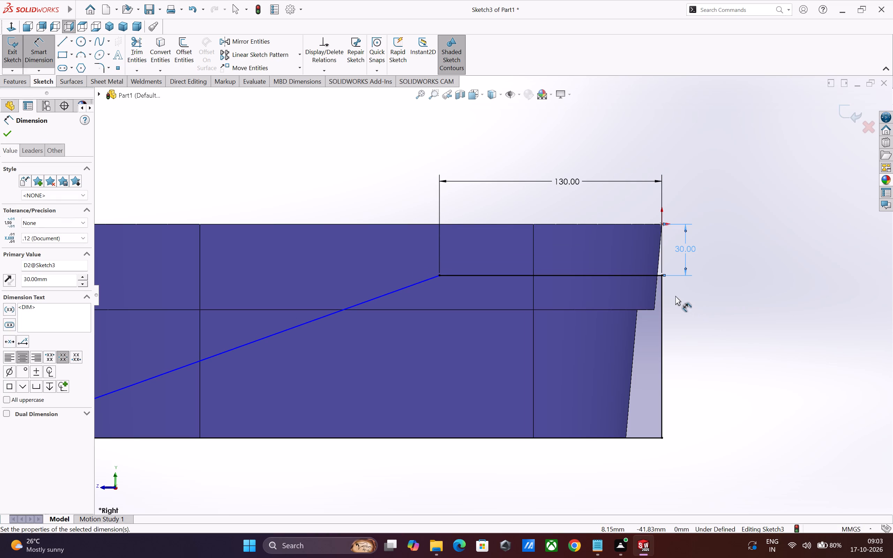
Dimension the short vertical line at the low end of the slope to 12 mm.
scroll(268, 406, "up", 4)
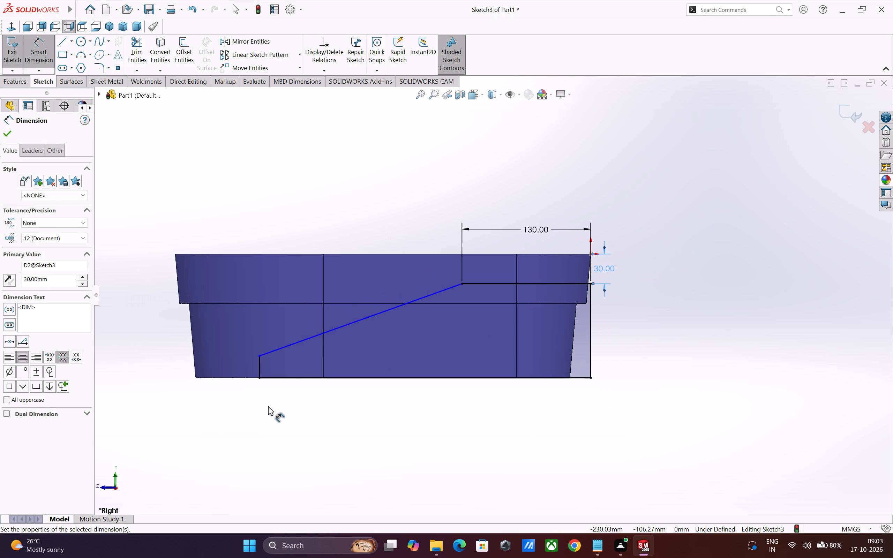
left_click(299, 354)
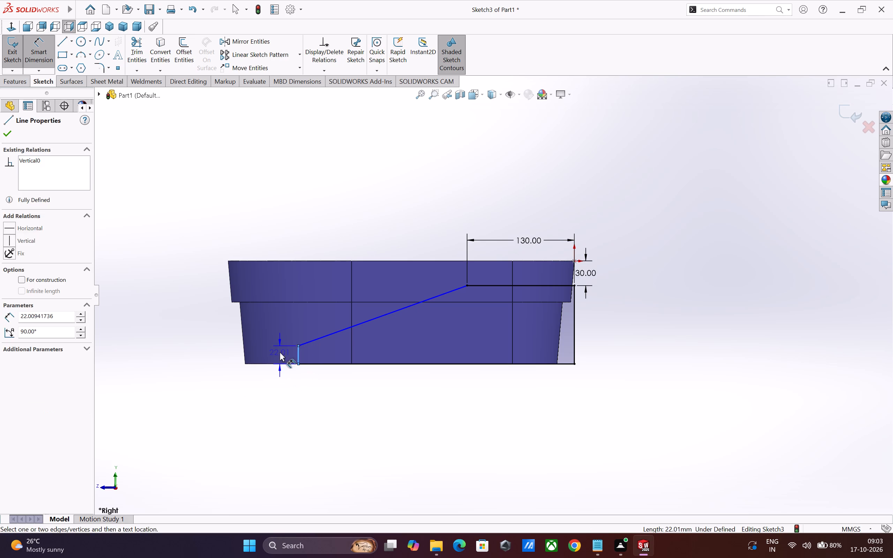
left_click(280, 352)
type("12")
key("Return")
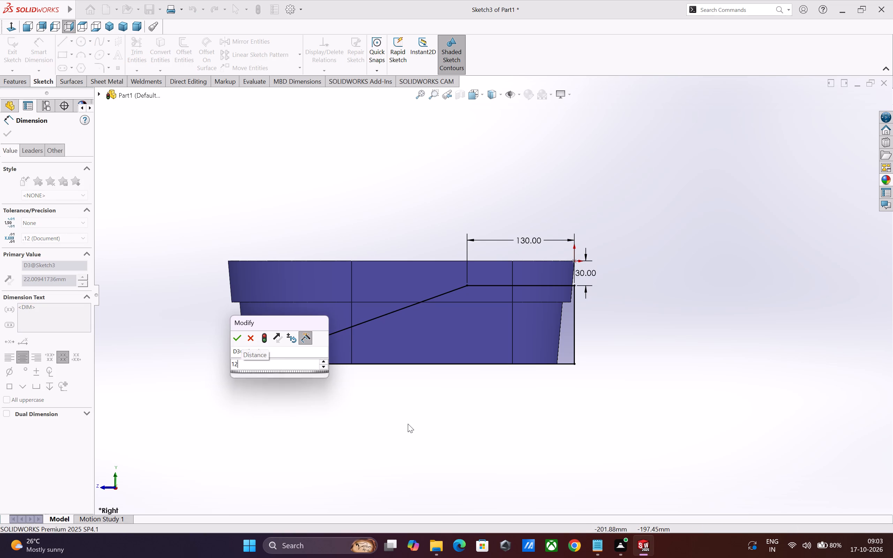
scroll(410, 377, "up", 3)
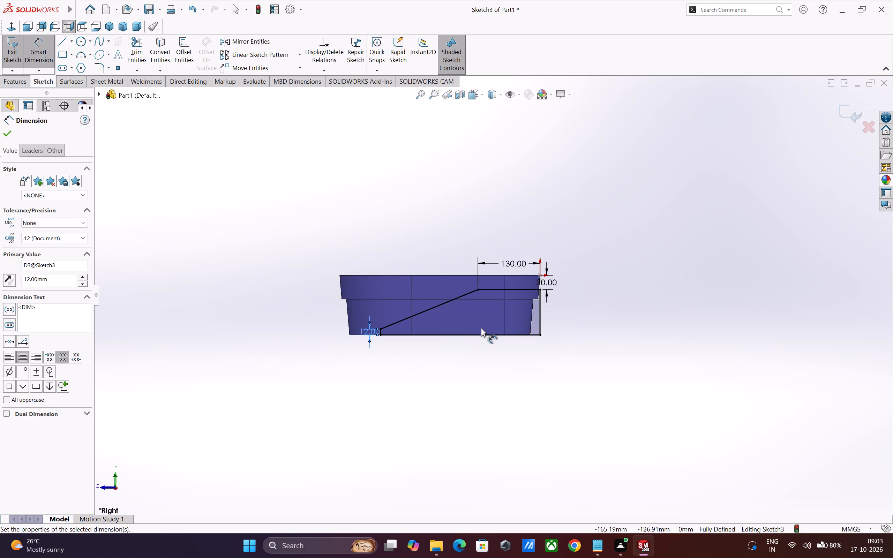
scroll(485, 324, "down", 2)
left_click(520, 391)
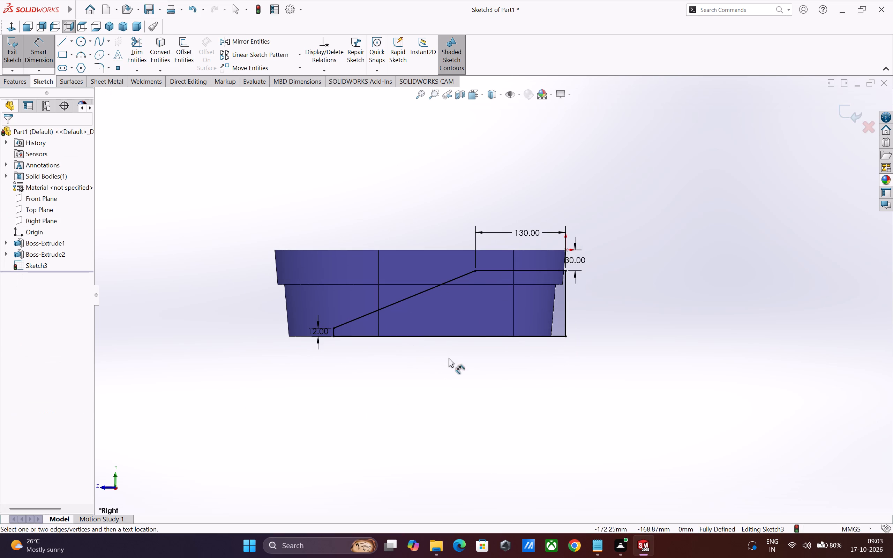
Extrude the sloped profile 130 mm with the Mid Plane end condition as a separate body, with Merge result off.
scroll(452, 346, "up", 2)
scroll(440, 318, "down", 2)
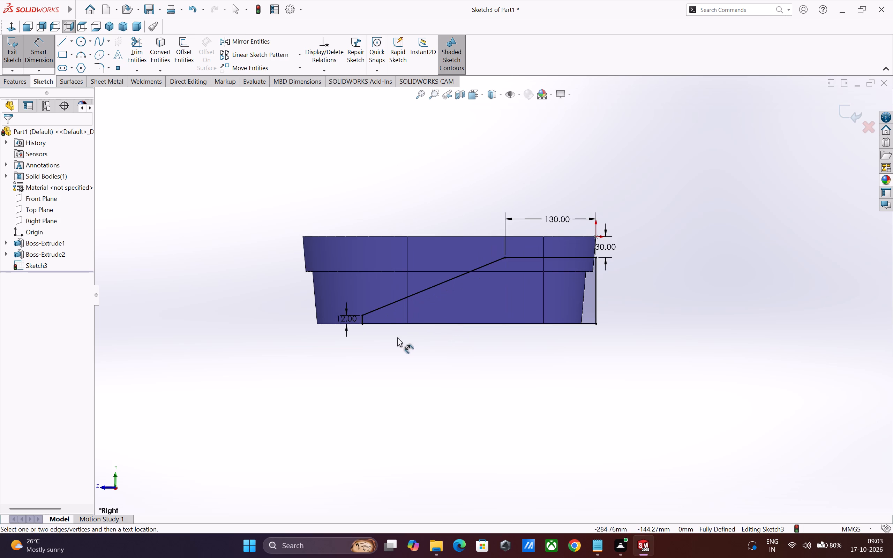
left_click(25, 86)
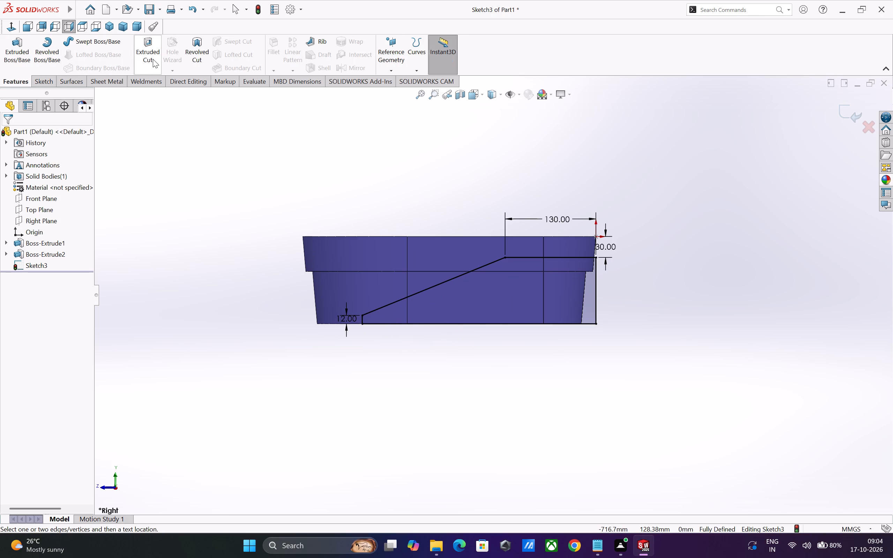
left_click(20, 61)
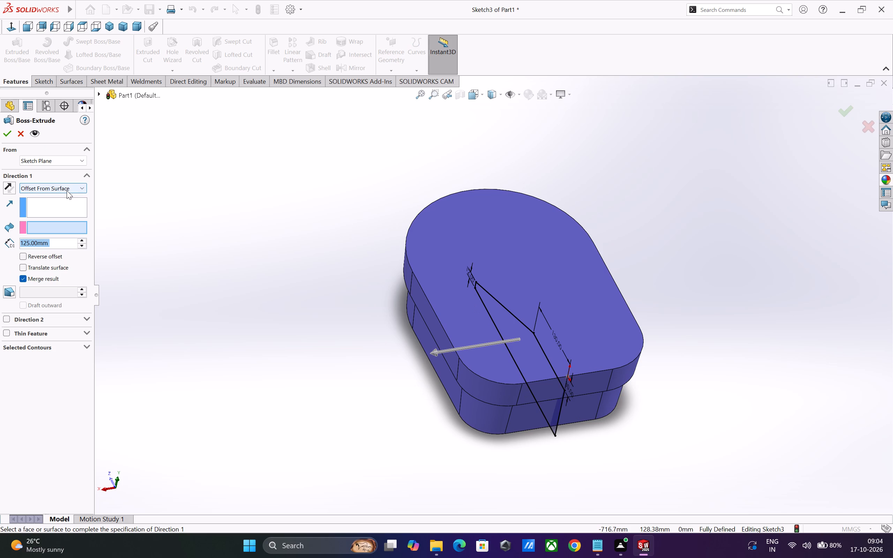
left_click(65, 186)
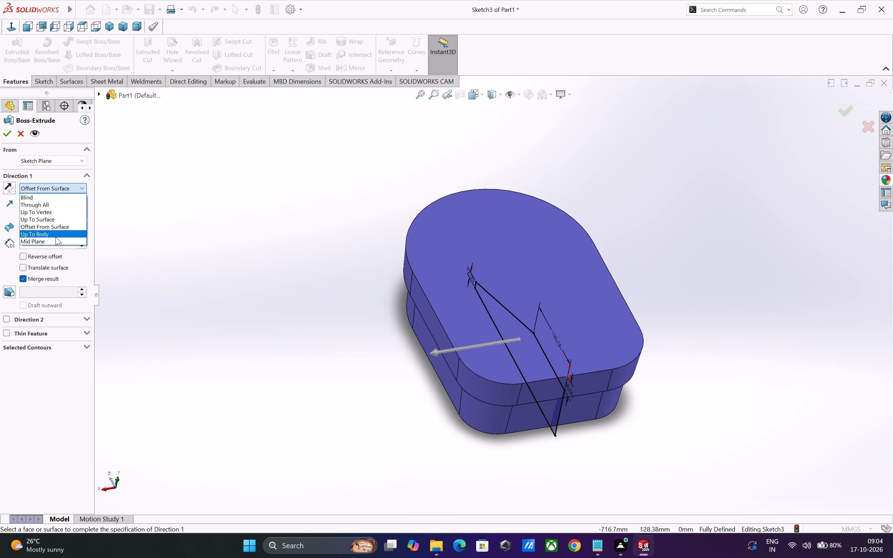
left_click(54, 242)
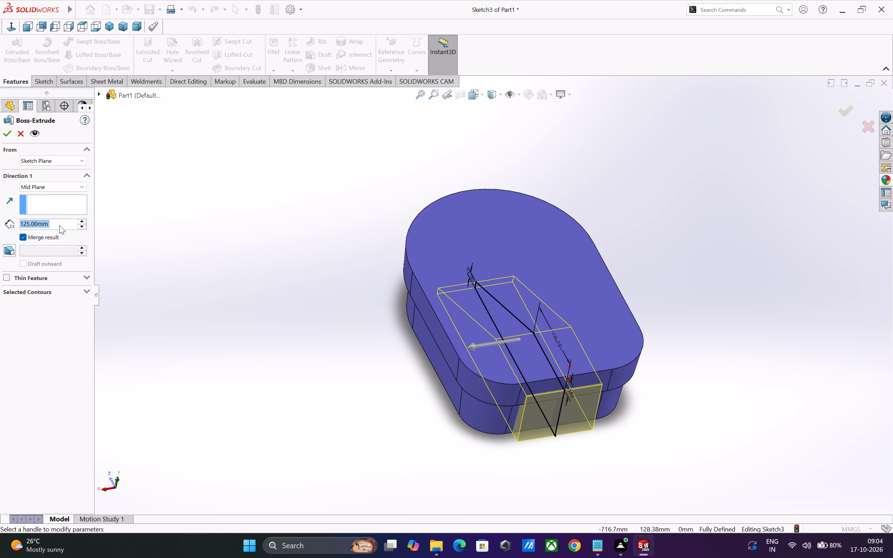
double_click(56, 223)
key("1")
type("30")
key("Return")
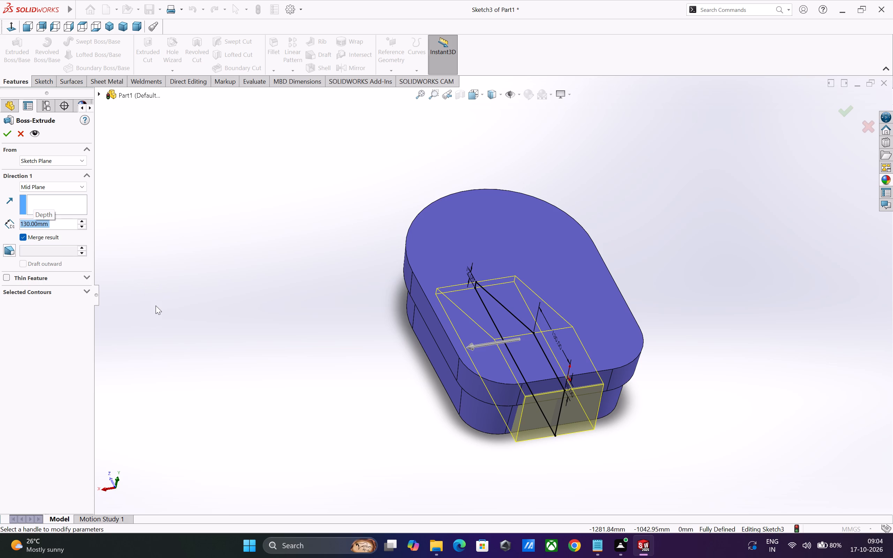
left_click(23, 235)
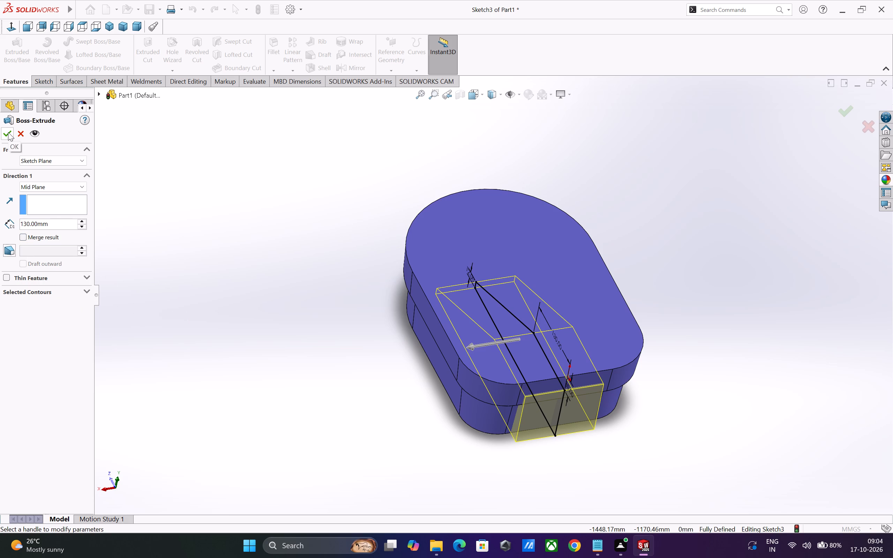
middle_click_drag(191, 283, 248, 273)
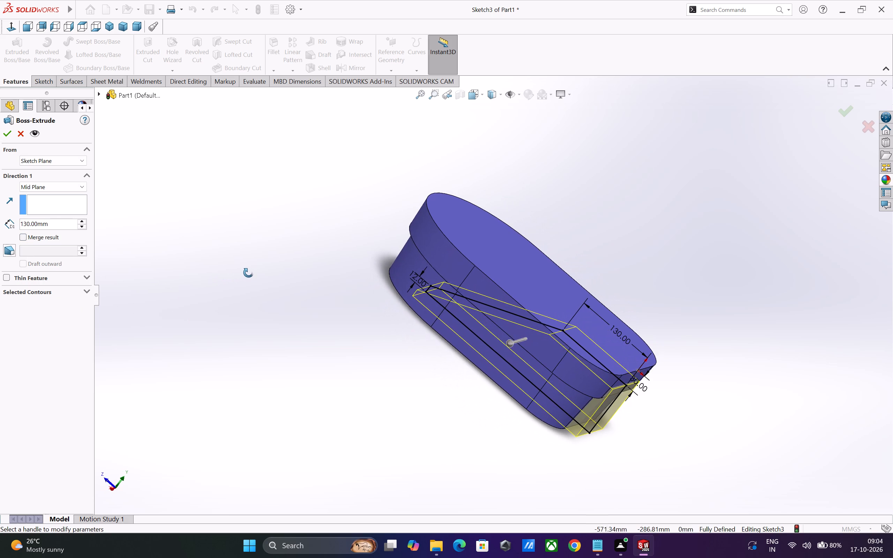
middle_click_drag(248, 273, 252, 271)
scroll(450, 380, "up", 2)
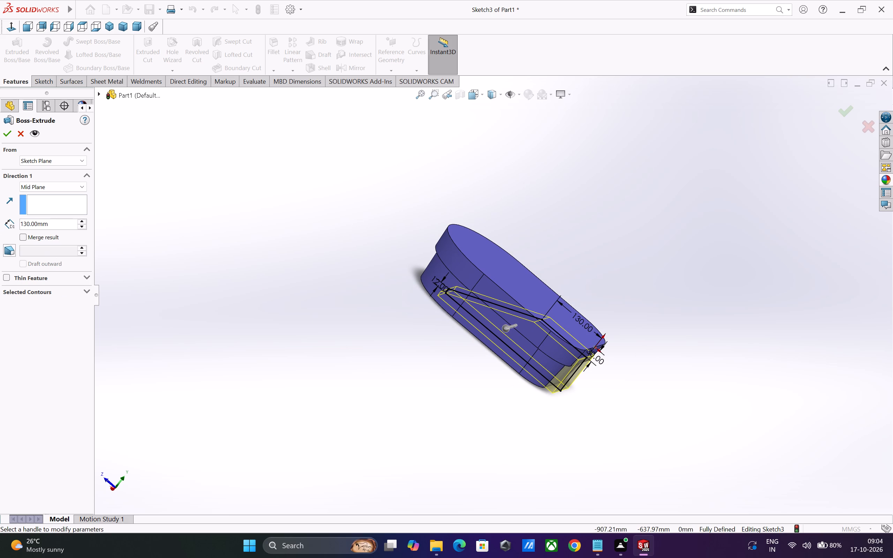
scroll(583, 365, "down", 1)
scroll(510, 362, "down", 1)
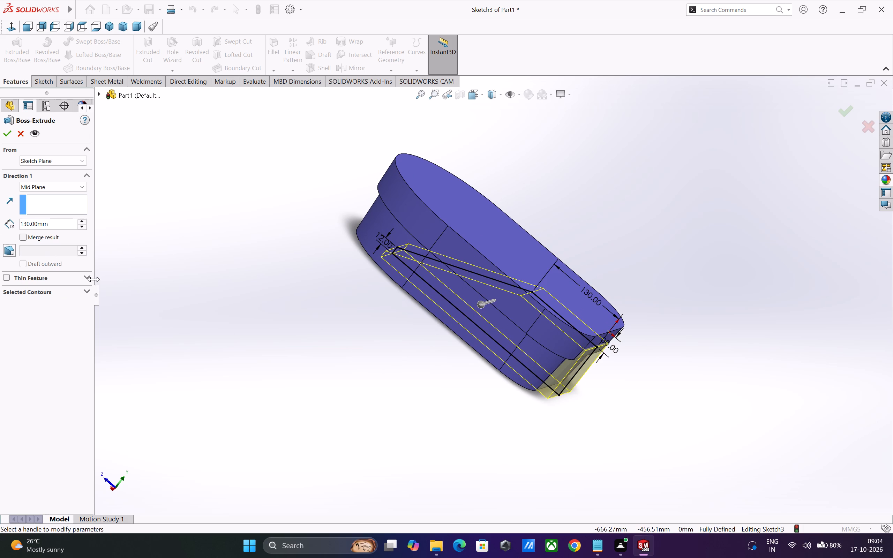
left_click(3, 139)
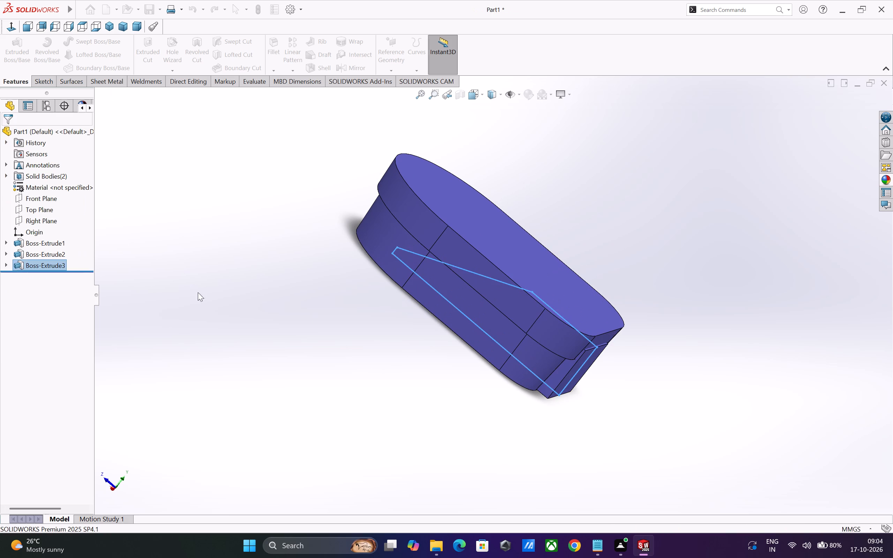
Isolate the extruded wedge body so the two-tier rounded body is hidden.
left_click_drag(264, 335, 270, 335)
scroll(568, 366, "down", 2)
middle_click_drag(574, 374, 555, 385)
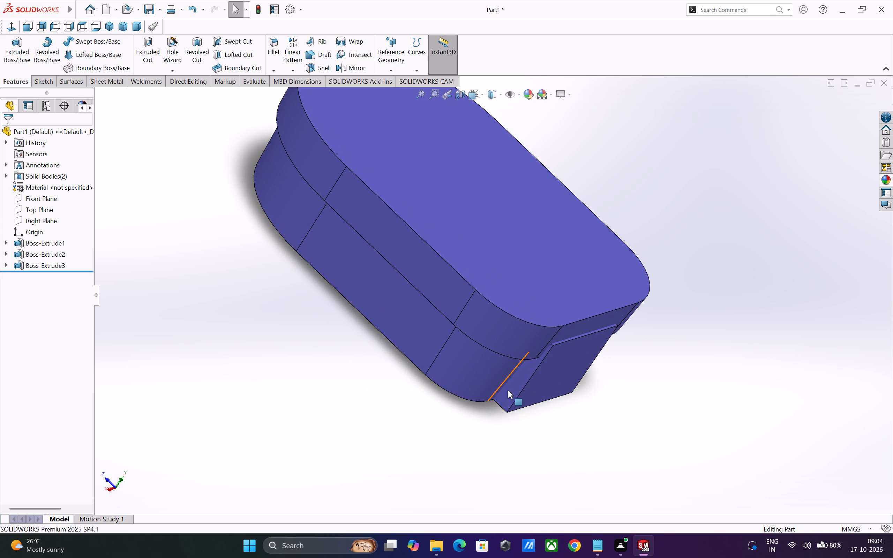
middle_click_drag(521, 390, 510, 395)
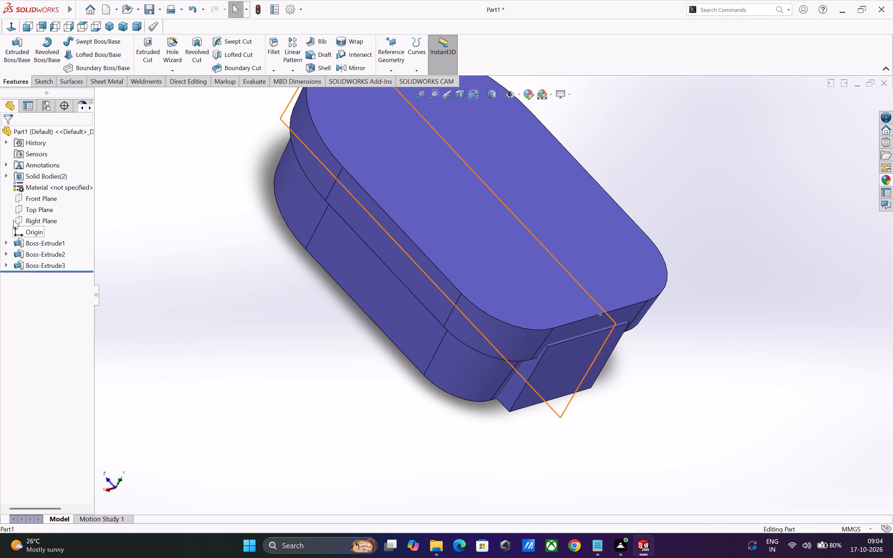
left_click(6, 174)
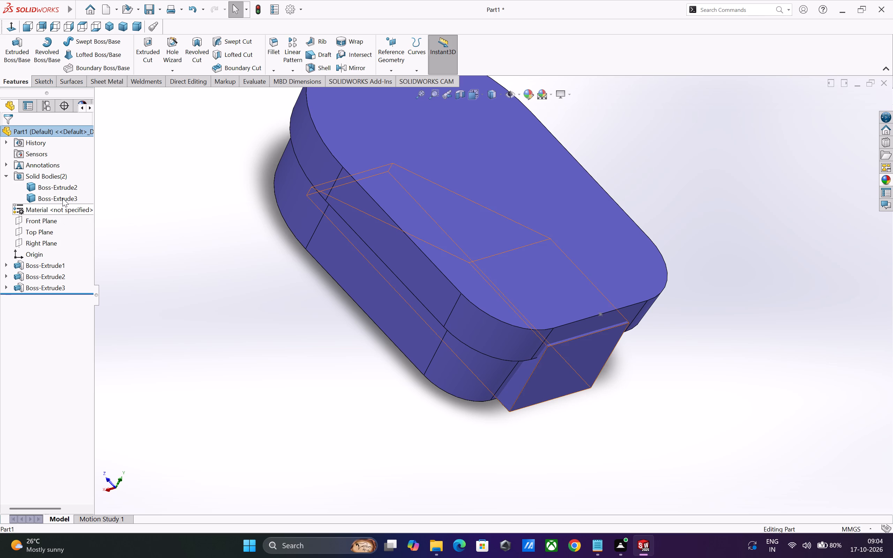
right_click(62, 198)
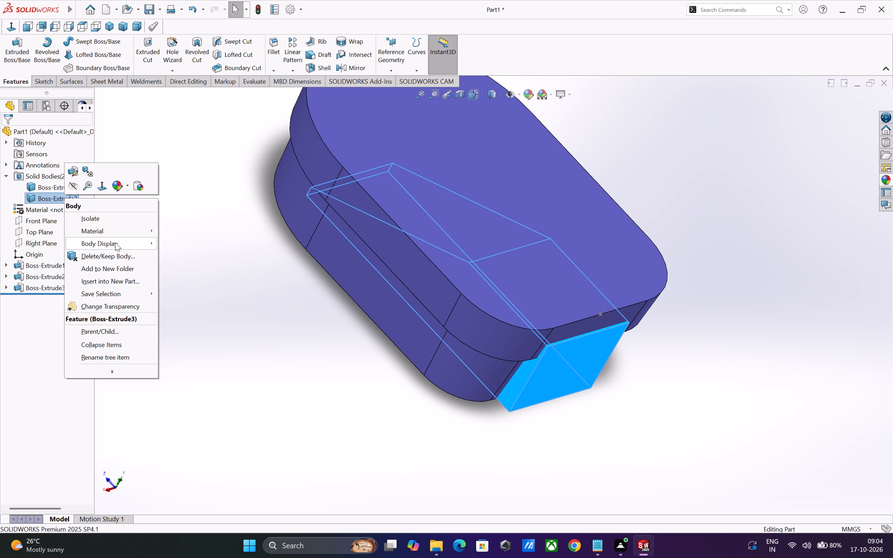
left_click(119, 216)
Examine the isolated wedge body's sloped, flat, side and end faces from several angles.
scroll(217, 317, "up", 2)
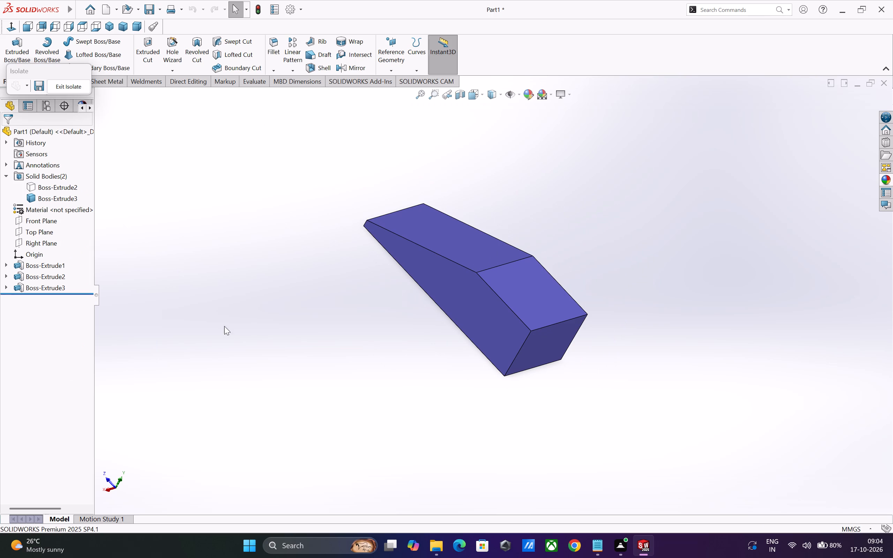
scroll(232, 336, "up", 2)
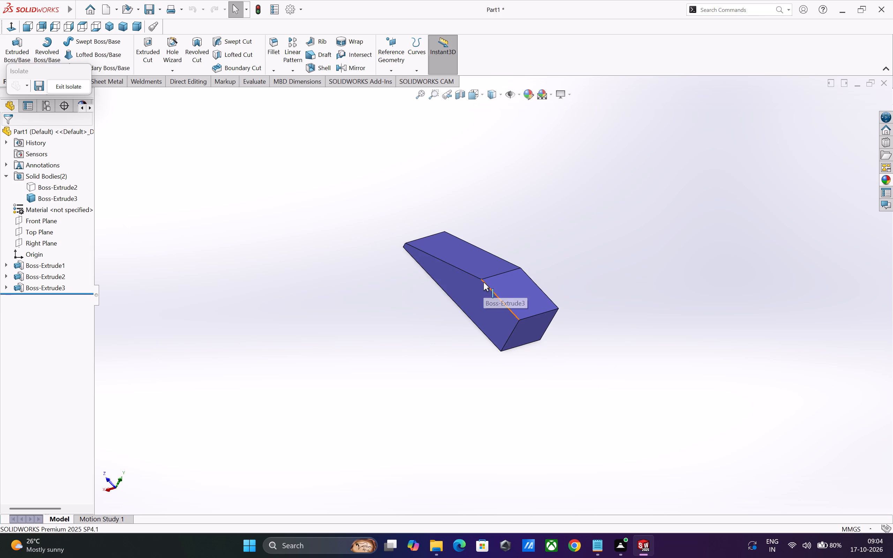
scroll(483, 282, "down", 4)
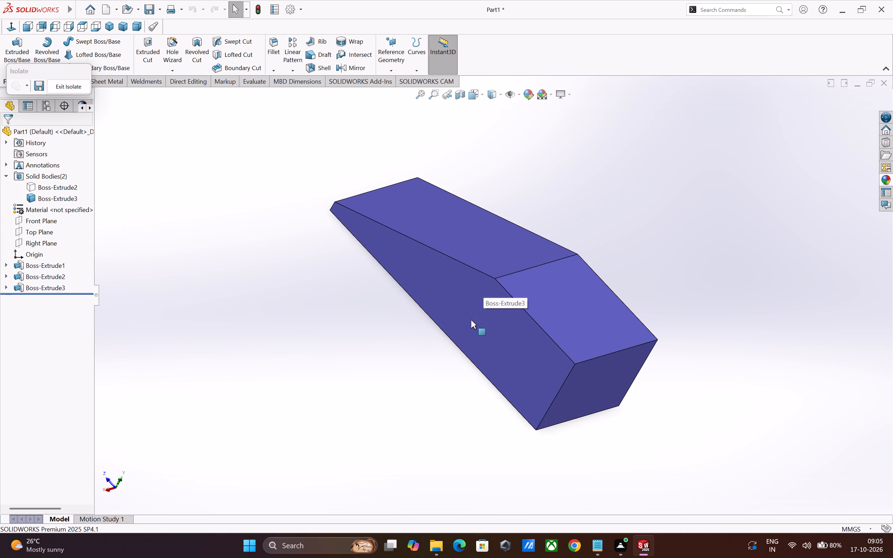
scroll(471, 320, "up", 2)
scroll(492, 293, "down", 2)
middle_click_drag(494, 297, 342, 347)
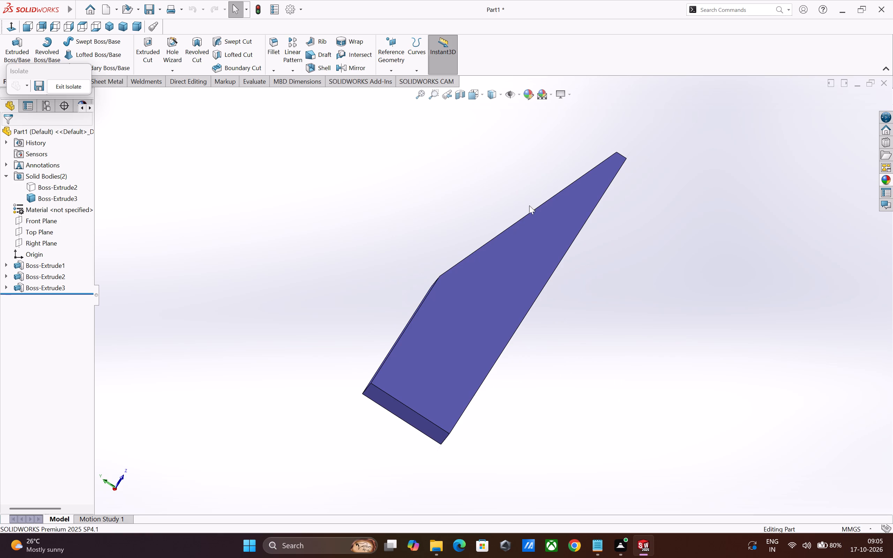
middle_click_drag(540, 197, 658, 178)
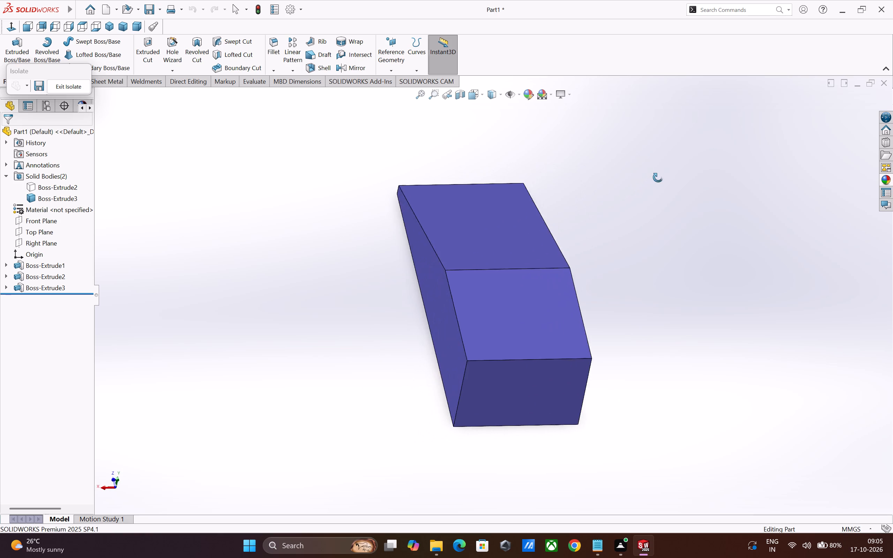
middle_click_drag(658, 178, 760, 120)
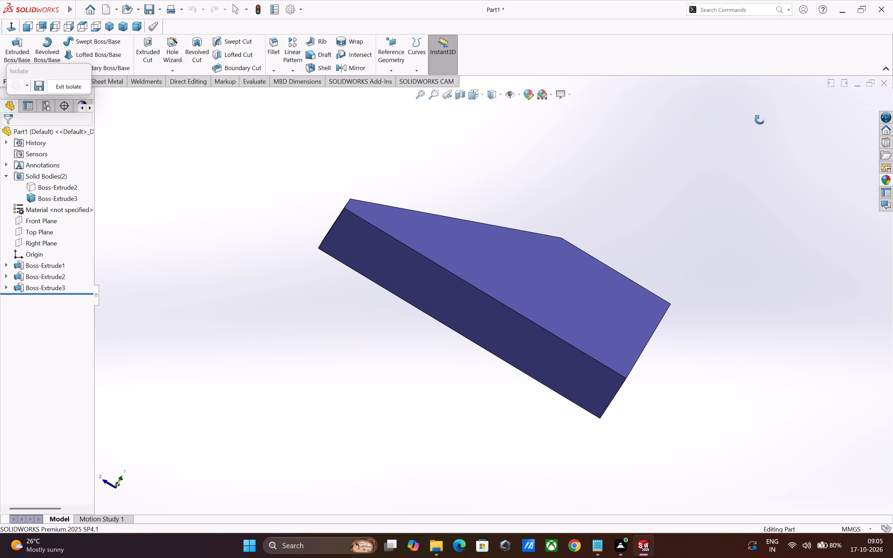
middle_click_drag(760, 120, 709, 146)
scroll(607, 195, "up", 2)
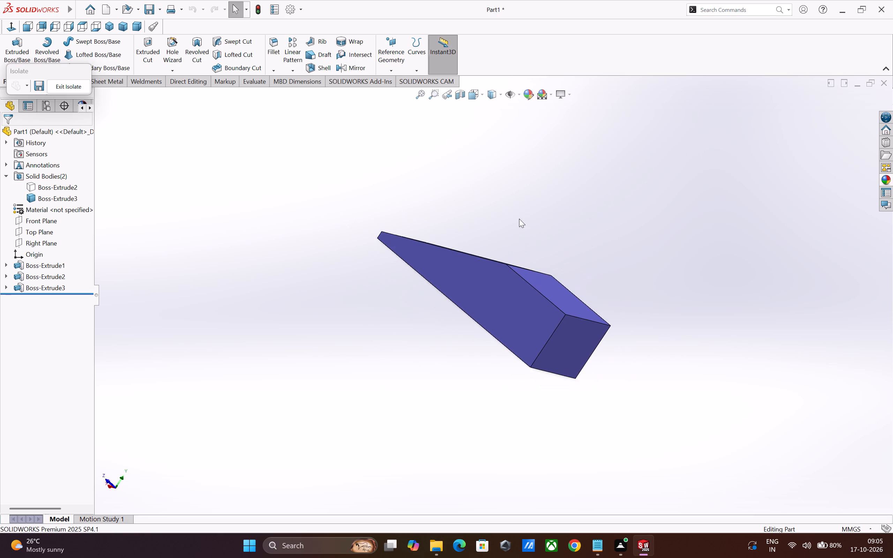
scroll(507, 245, "up", 3)
scroll(500, 261, "down", 6)
middle_click_drag(501, 310, 462, 334)
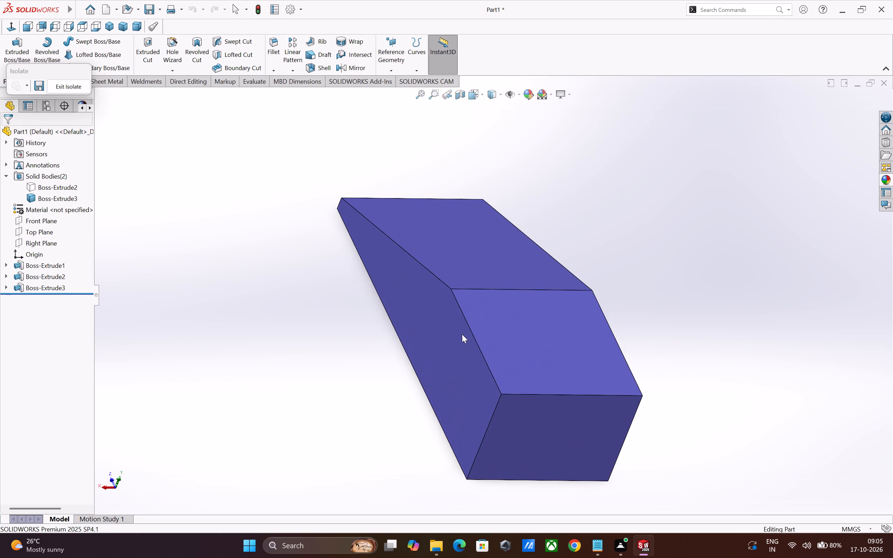
Sketch a corner rectangle about 92 mm wide and 406 mm long on the wedge's sloped face, extending past both ends of the body.
scroll(467, 332, "up", 2)
left_click(457, 261)
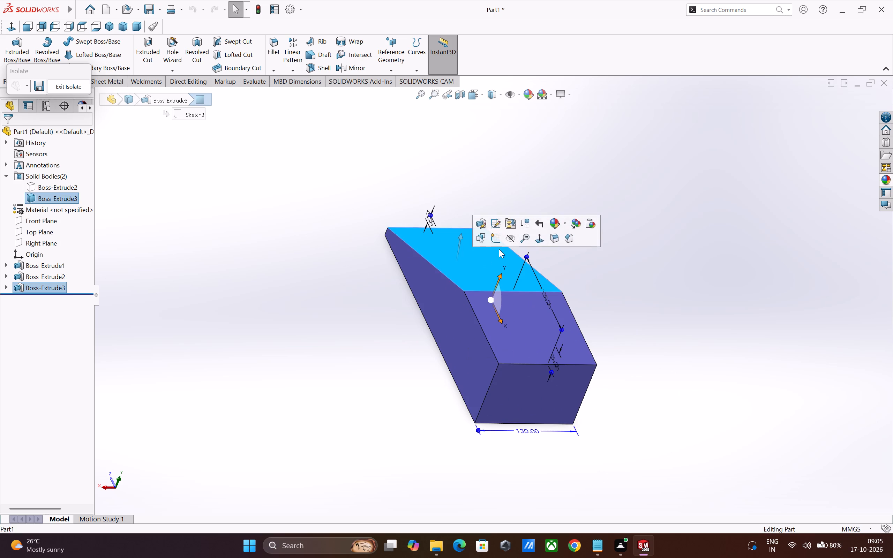
left_click(493, 242)
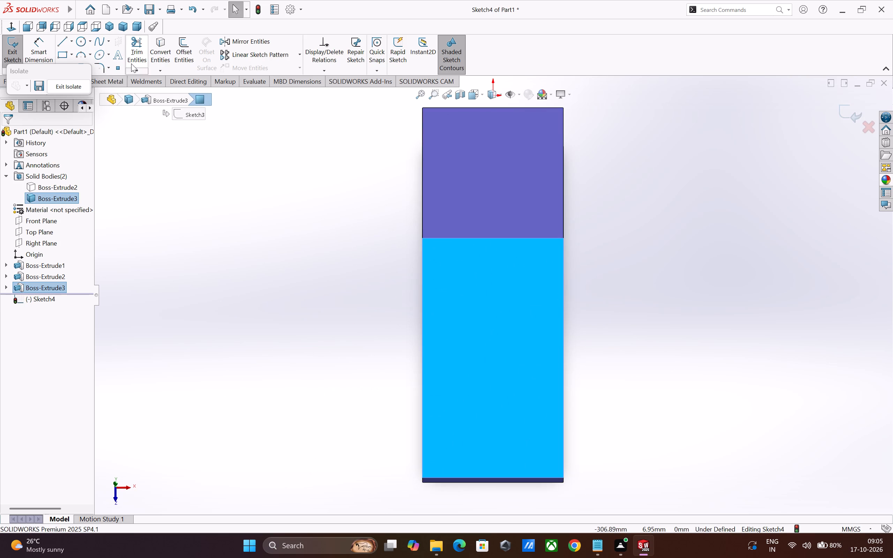
left_click(60, 51)
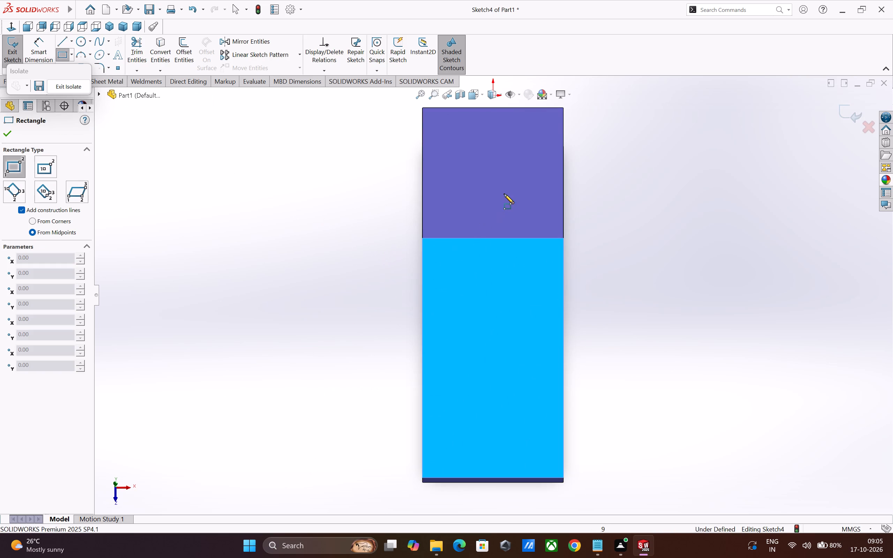
scroll(481, 225, "up", 4)
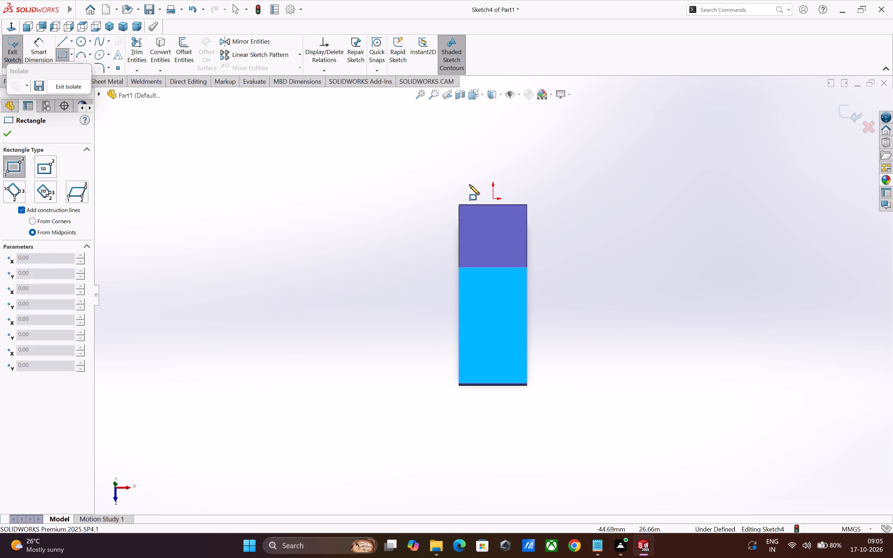
left_click(470, 185)
left_click(518, 397)
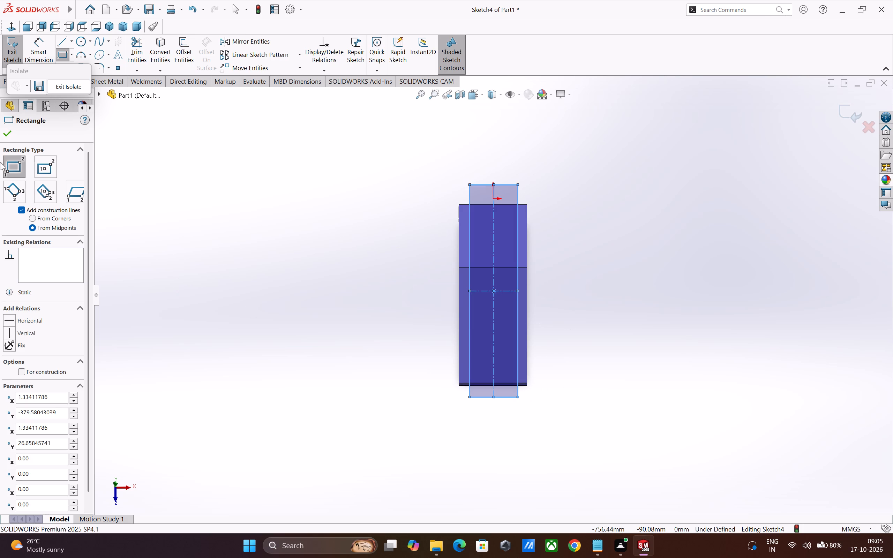
left_click(4, 132)
Move the floating Isolate controls clear of the sketch commands into empty graphics space.
left_click_drag(32, 67, 245, 95)
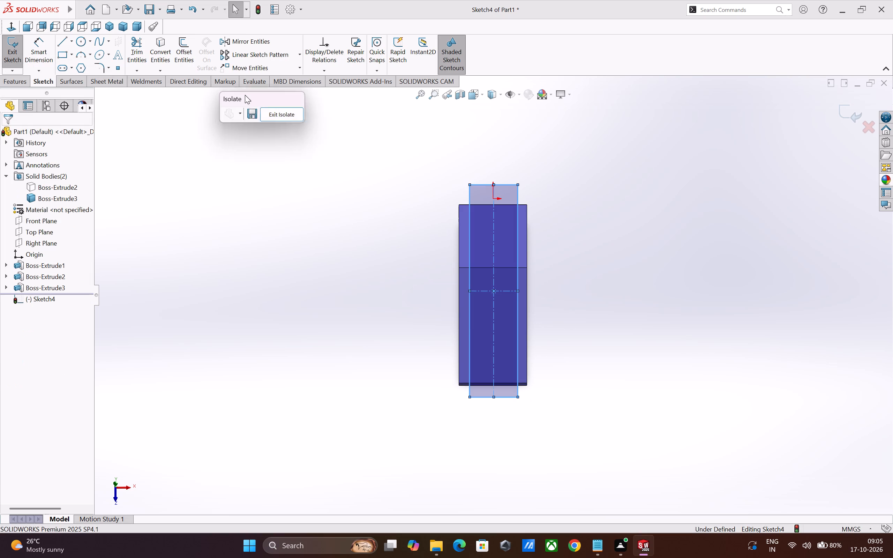
left_click_drag(245, 95, 751, 114)
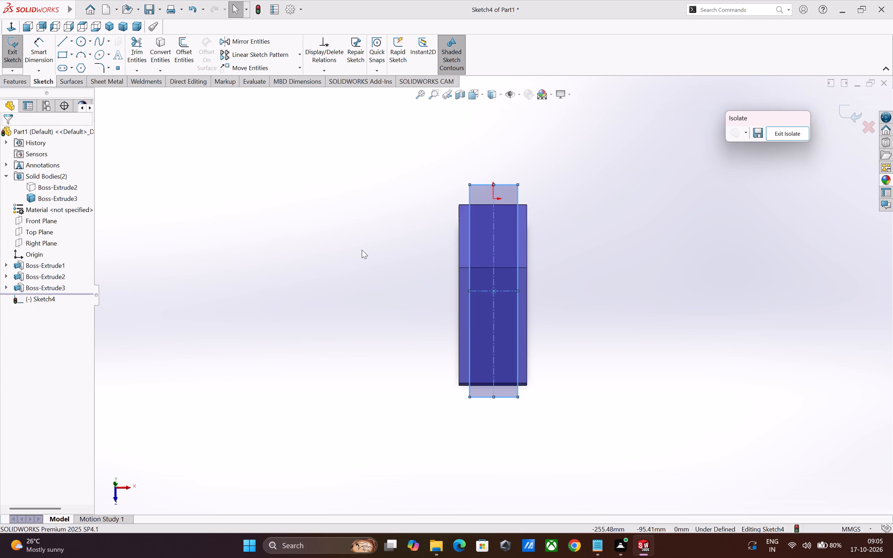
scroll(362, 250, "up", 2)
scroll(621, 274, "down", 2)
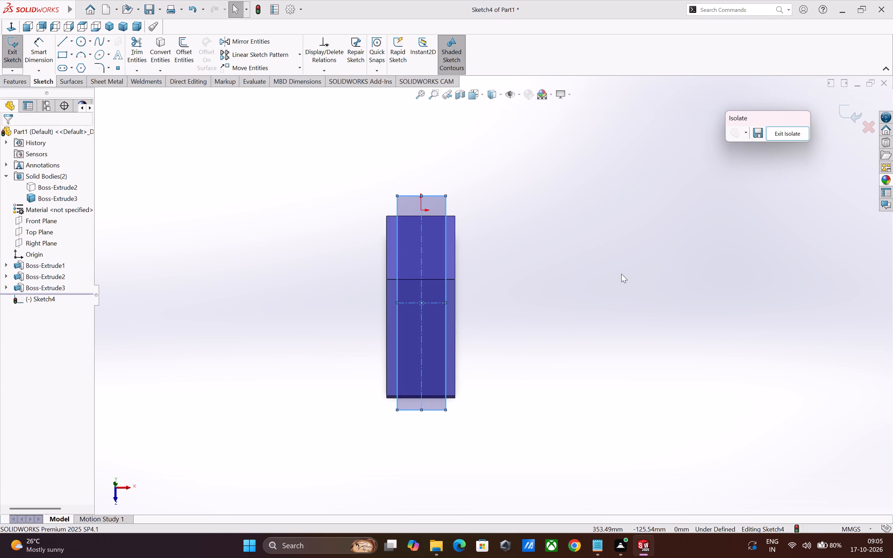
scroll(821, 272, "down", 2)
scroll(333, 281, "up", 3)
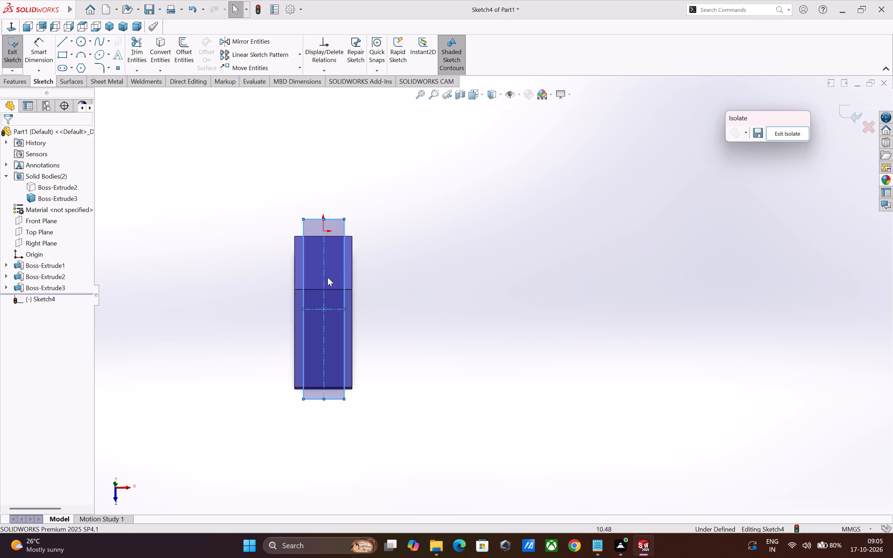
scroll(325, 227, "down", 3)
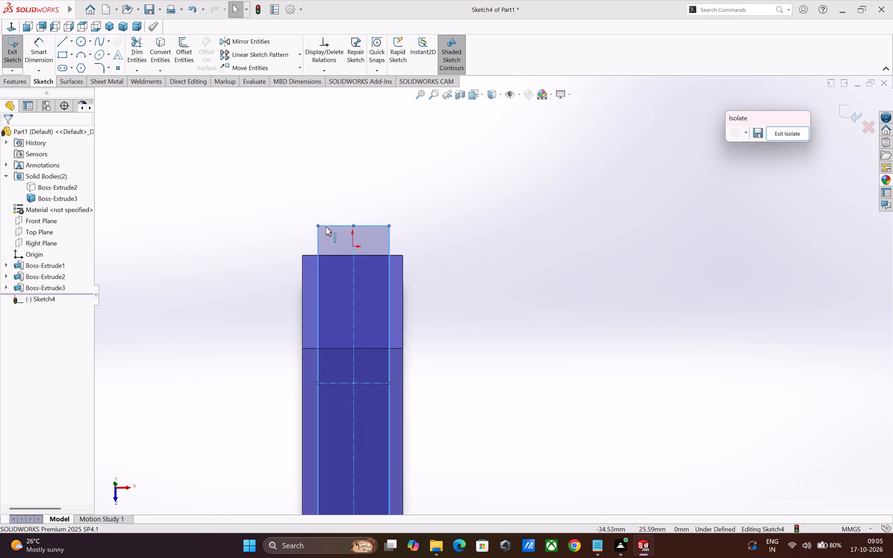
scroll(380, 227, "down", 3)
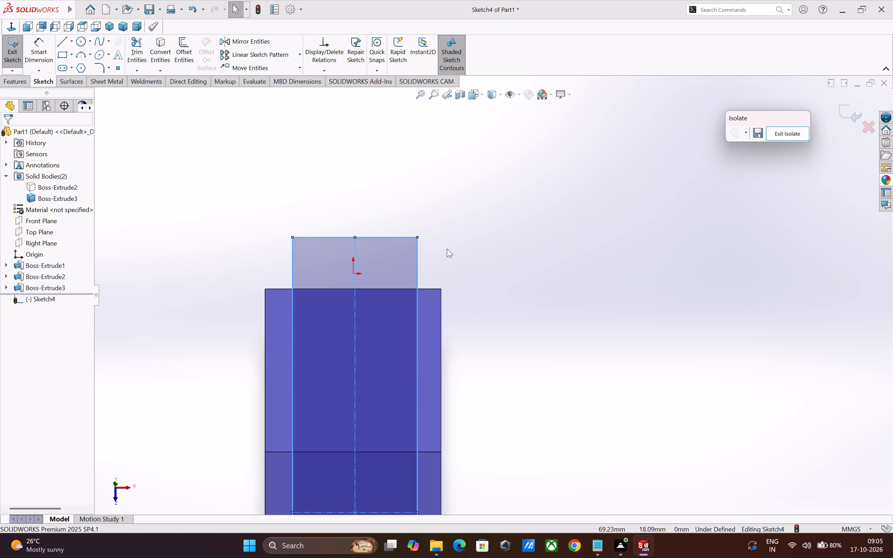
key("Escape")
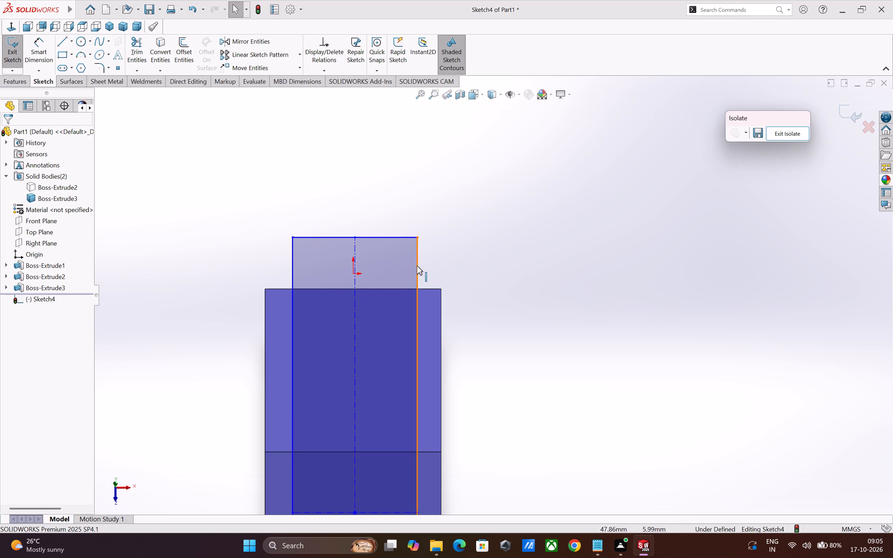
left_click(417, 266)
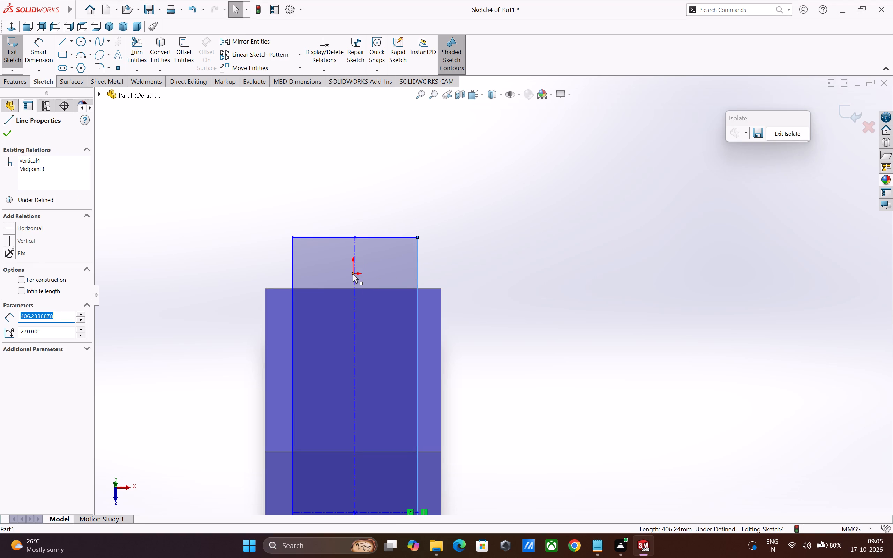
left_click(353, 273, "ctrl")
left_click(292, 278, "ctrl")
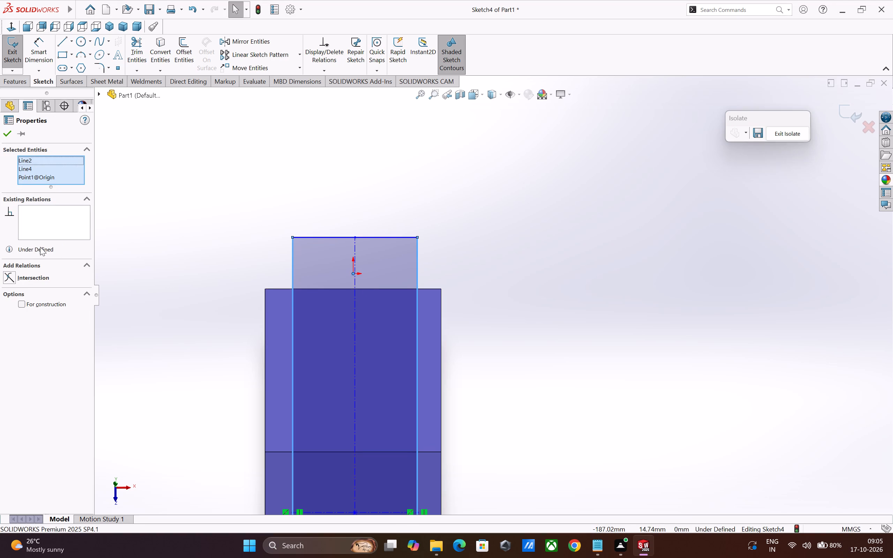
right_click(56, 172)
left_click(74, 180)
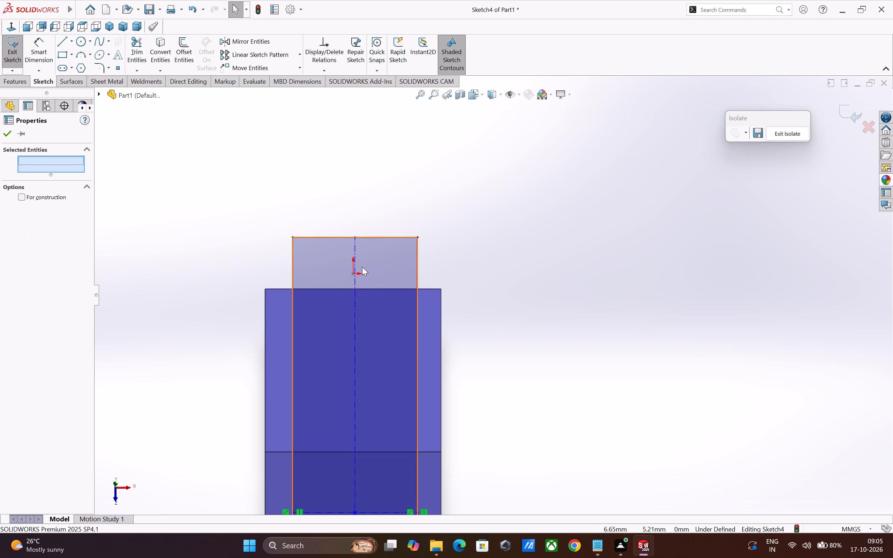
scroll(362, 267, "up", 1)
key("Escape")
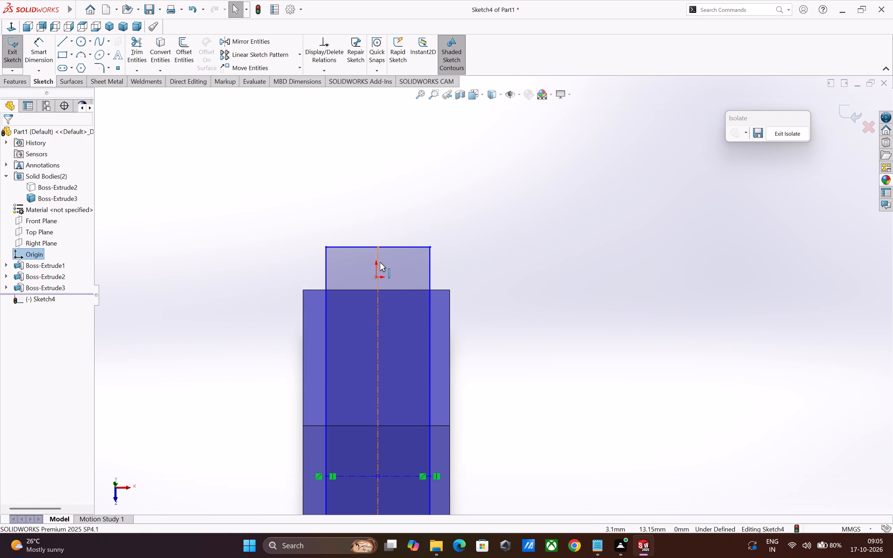
Make the rectangle's lengthwise construction centerline coincident with the sketch origin.
left_click(378, 261)
left_click(375, 276, "ctrl")
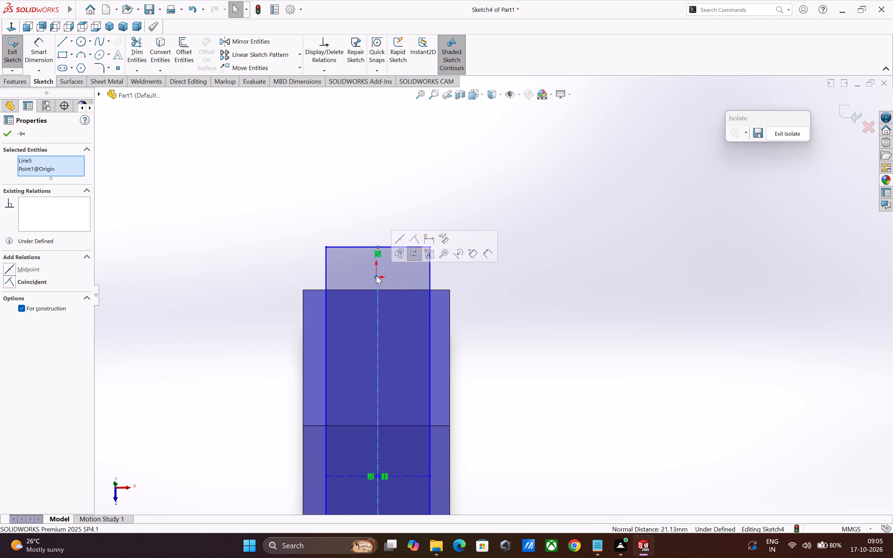
left_click(412, 240)
left_click(499, 311)
Dimension the gap between one long side of the rectangle and the adjacent wedge side edge, setting it to 10 mm.
scroll(408, 282, "down", 1)
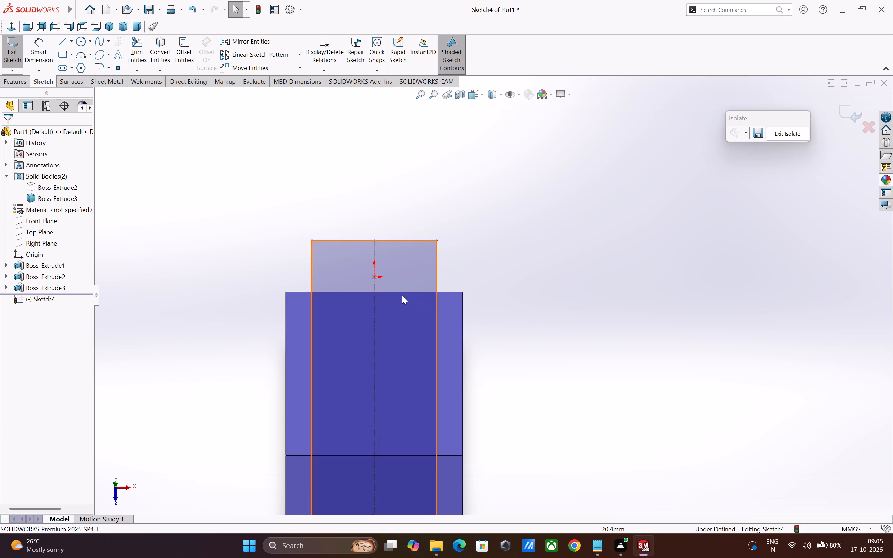
scroll(402, 295, "up", 1)
scroll(400, 293, "down", 2)
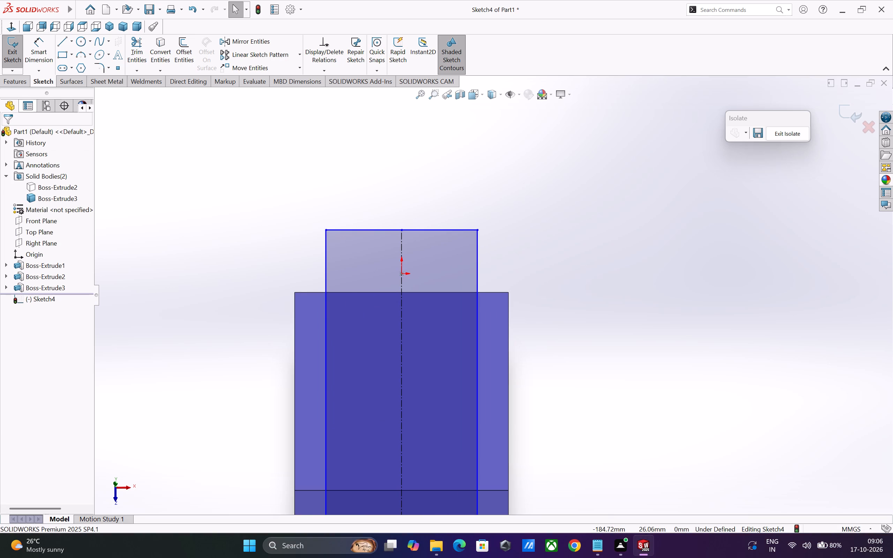
left_click(46, 55)
scroll(262, 318, "up", 3)
scroll(327, 357, "up", 2)
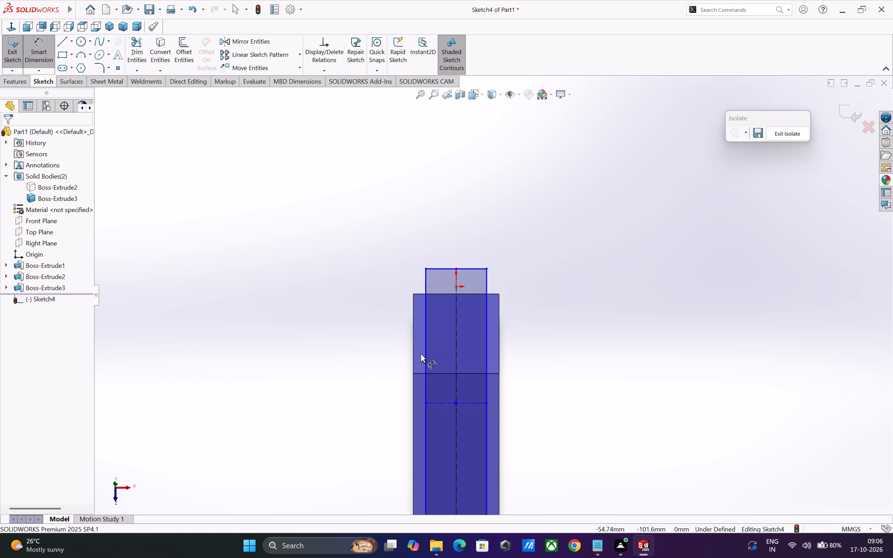
left_click(425, 354)
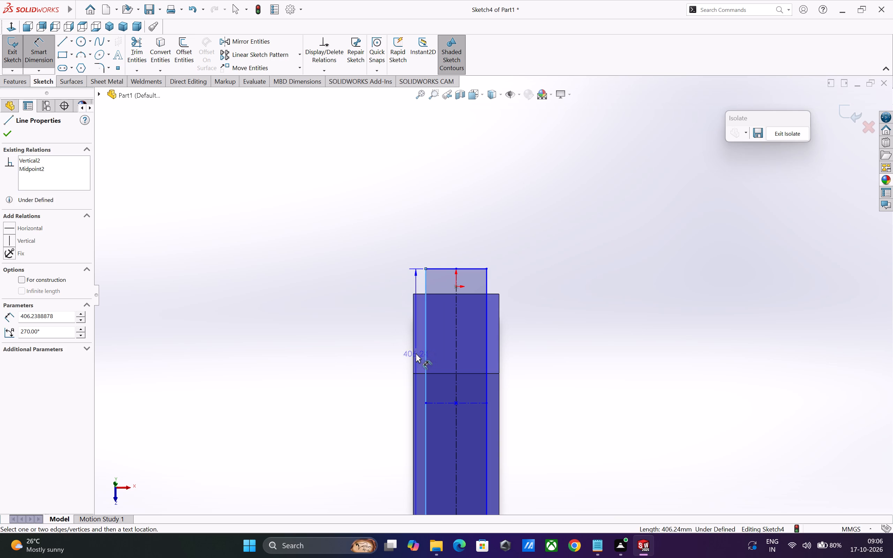
left_click(414, 352)
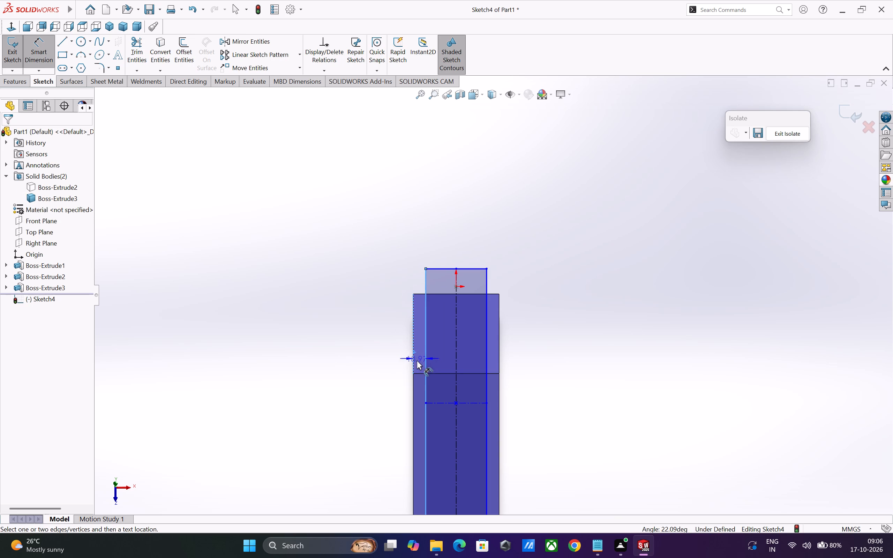
left_click(390, 379)
type("10]")
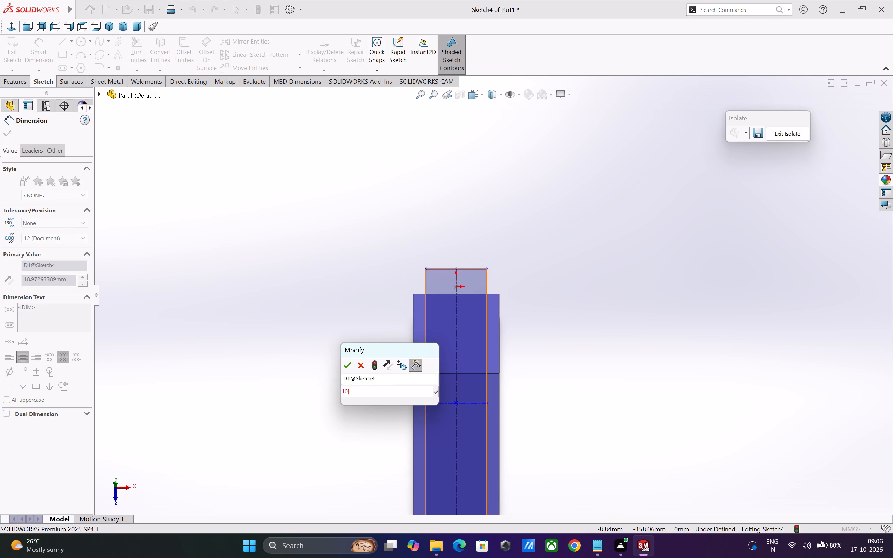
key("BackSpace")
key("Return")
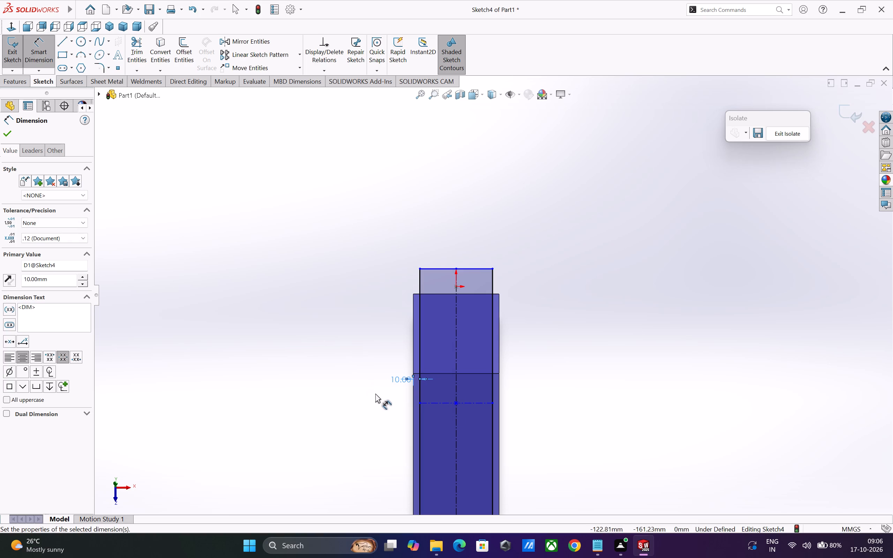
Add a driven dimension between the rectangle's opposite long side and the adjacent wedge side edge, then finish dimensioning.
scroll(445, 378, "up", 2)
scroll(491, 341, "down", 2)
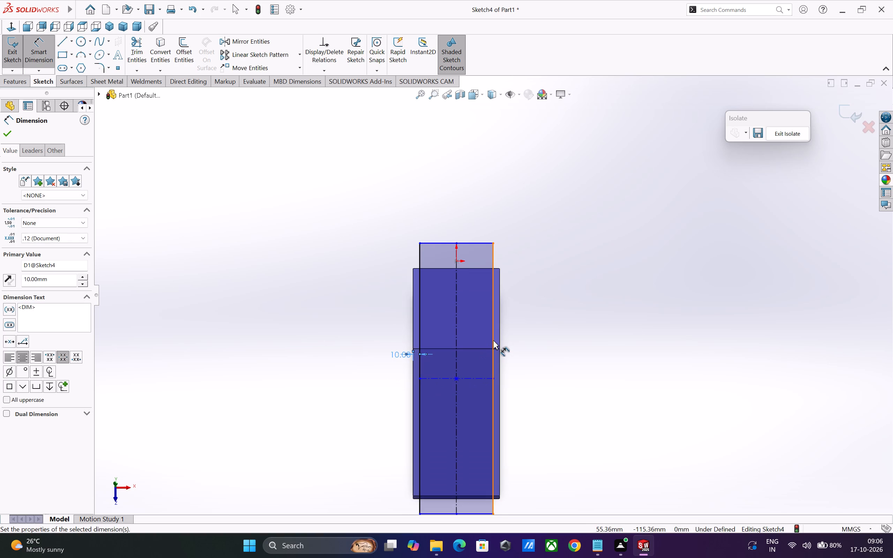
left_click(493, 340)
left_click(500, 341)
left_click(535, 349)
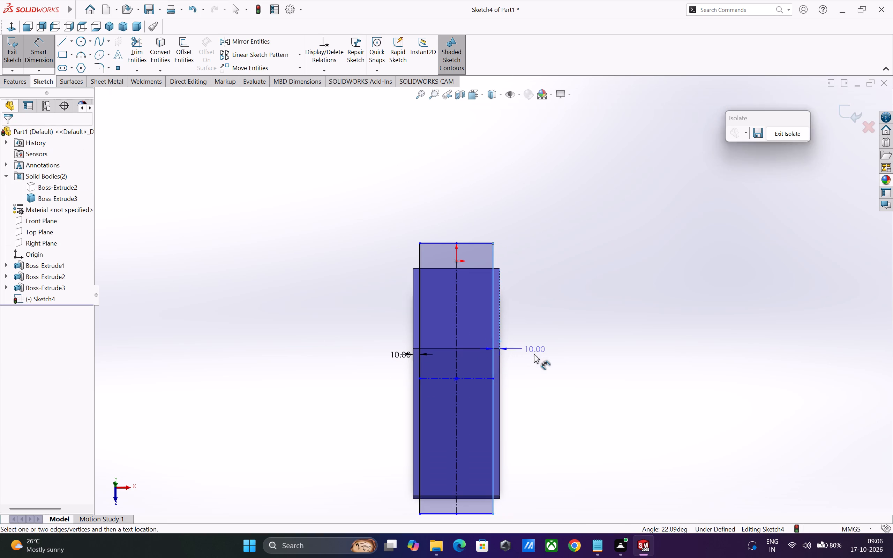
scroll(485, 383, "up", 2)
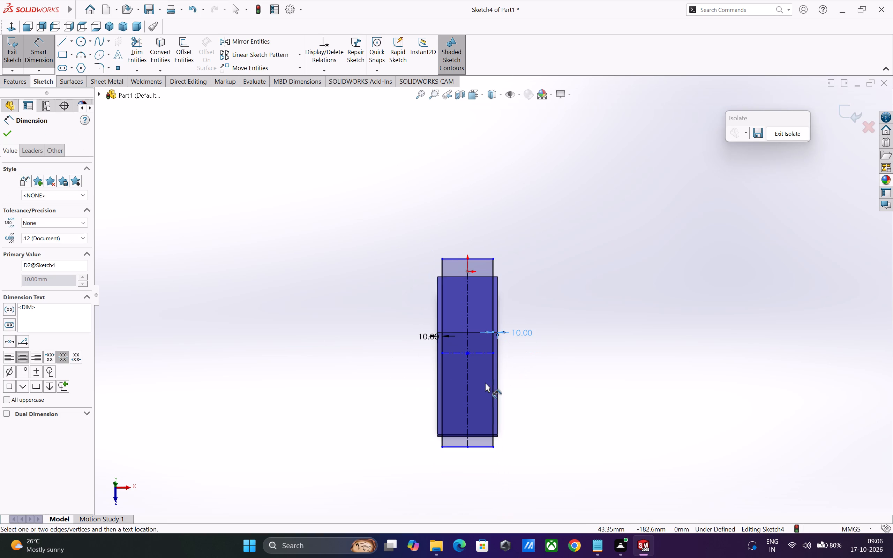
scroll(485, 383, "up", 1)
scroll(492, 348, "down", 2)
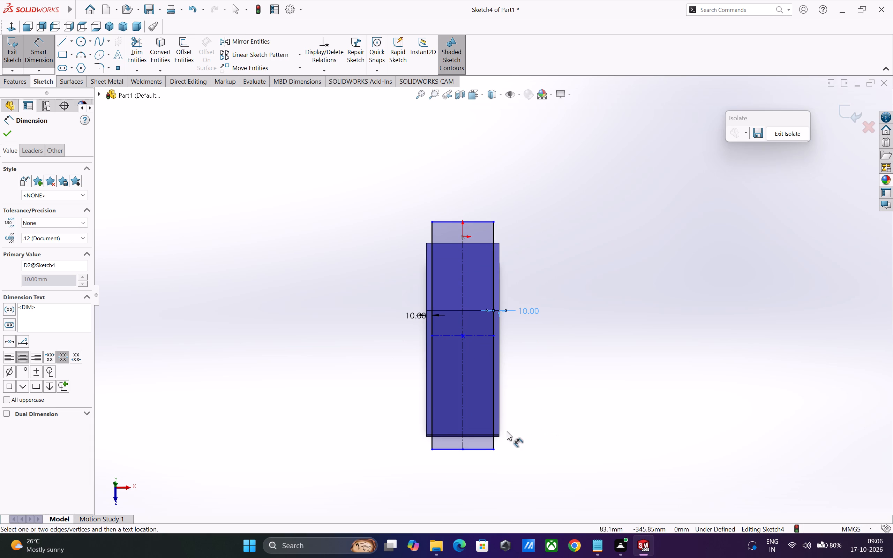
scroll(503, 432, "up", 1)
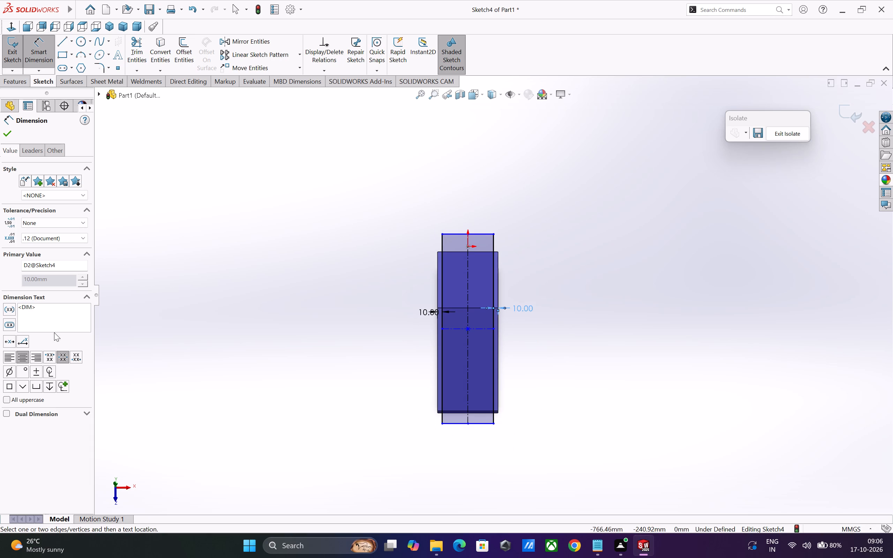
left_click(7, 139)
Make an Extruded Cut from the slope rectangle into the wedge body, Blind, 10 mm deep.
left_click(17, 88)
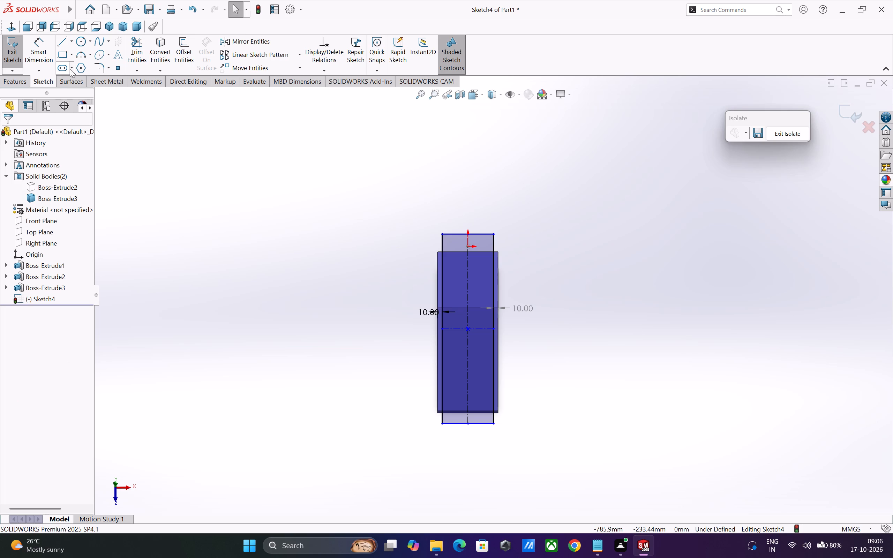
left_click(22, 80)
left_click(147, 48)
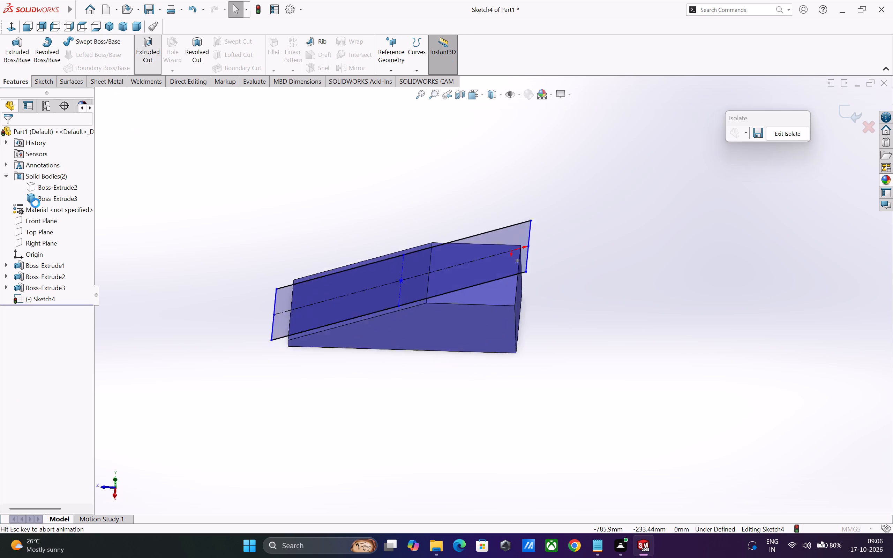
double_click(52, 225)
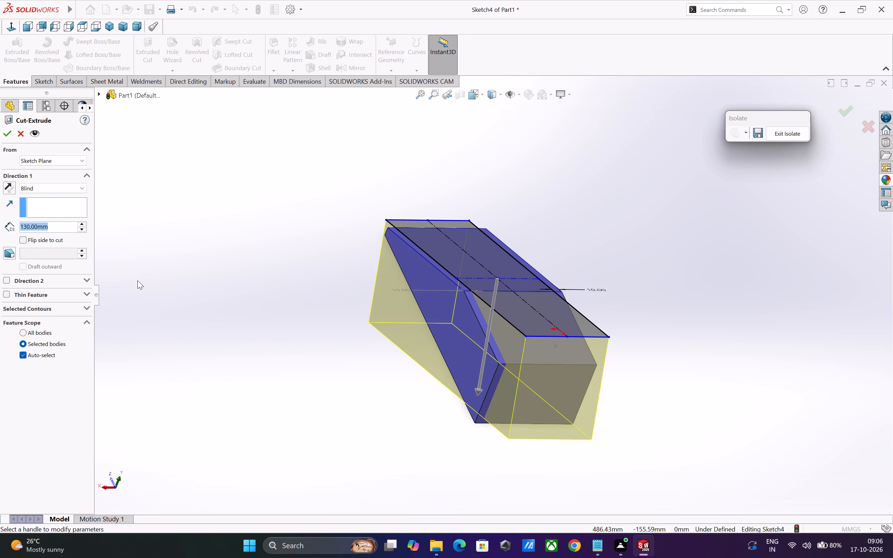
type("10")
key("Return")
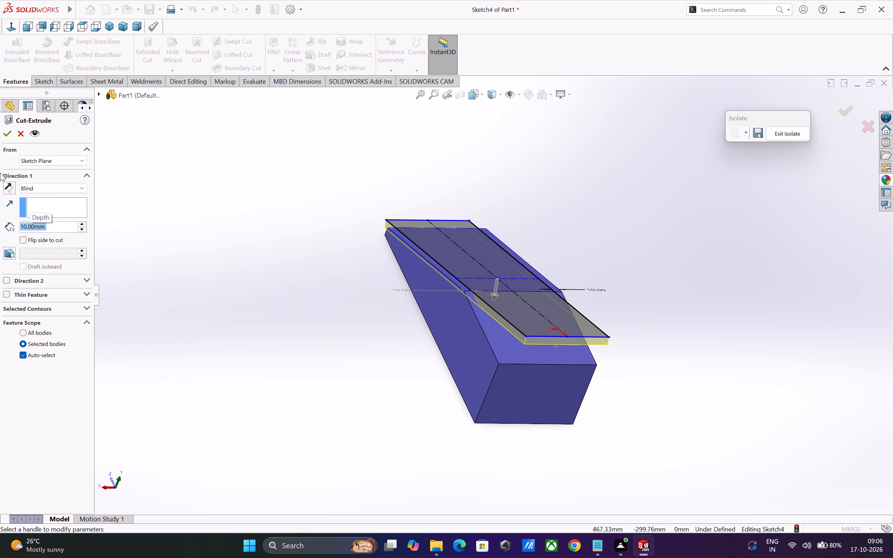
left_click(6, 136)
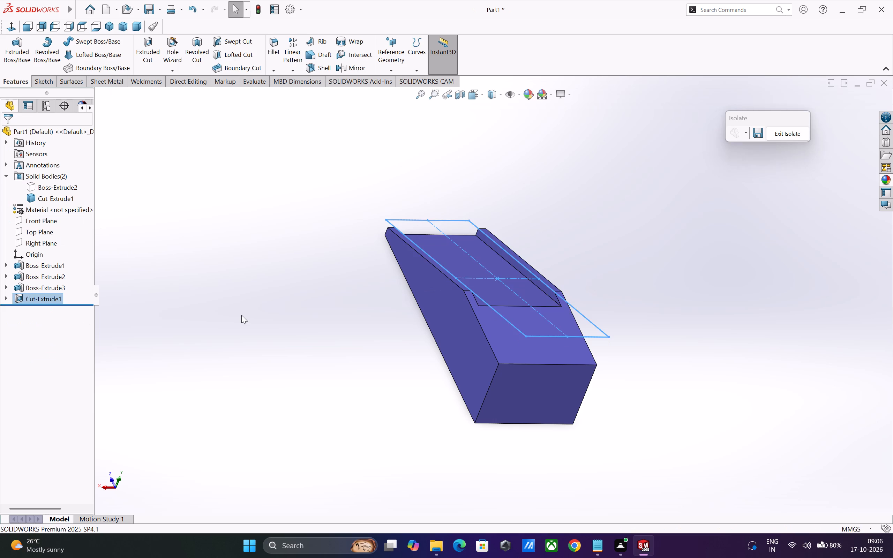
left_click(243, 316)
On the wedge's flat top face, sketch a corner rectangle about 170 mm by 20 mm spanning the body's width beyond both sides.
middle_click_drag(314, 343, 287, 359)
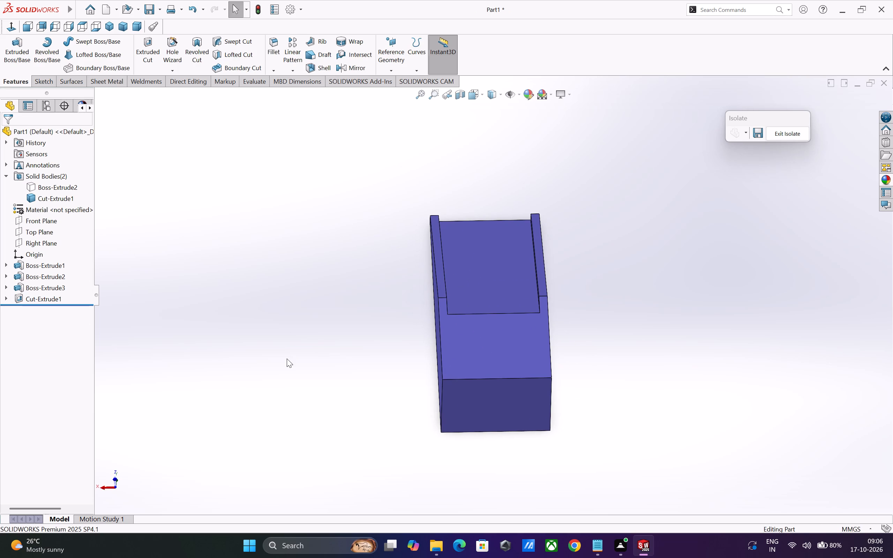
scroll(421, 370, "up", 2)
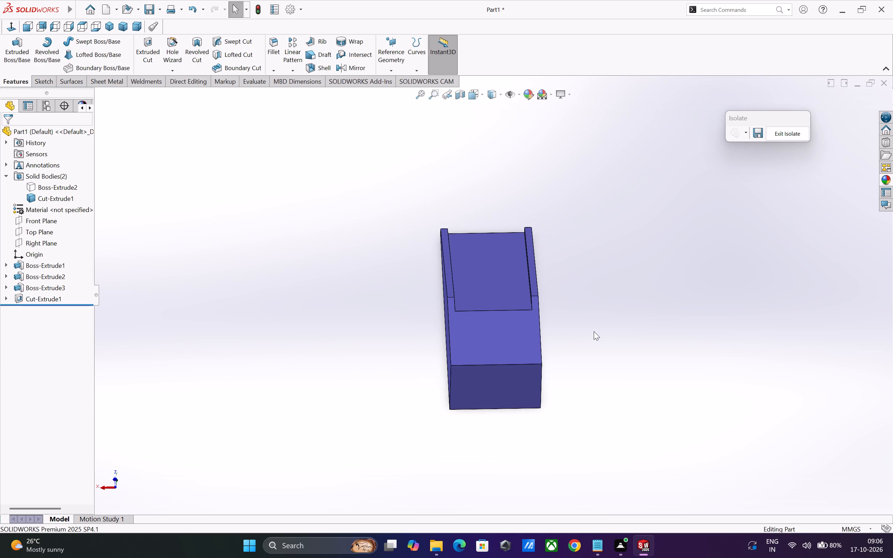
scroll(473, 271, "down", 2)
middle_click_drag(543, 383, 390, 444)
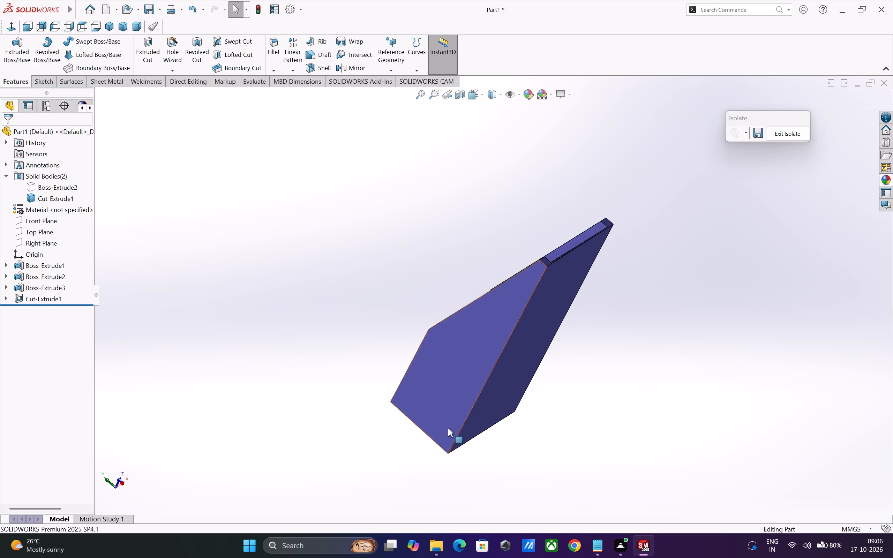
middle_click_drag(572, 296, 572, 442)
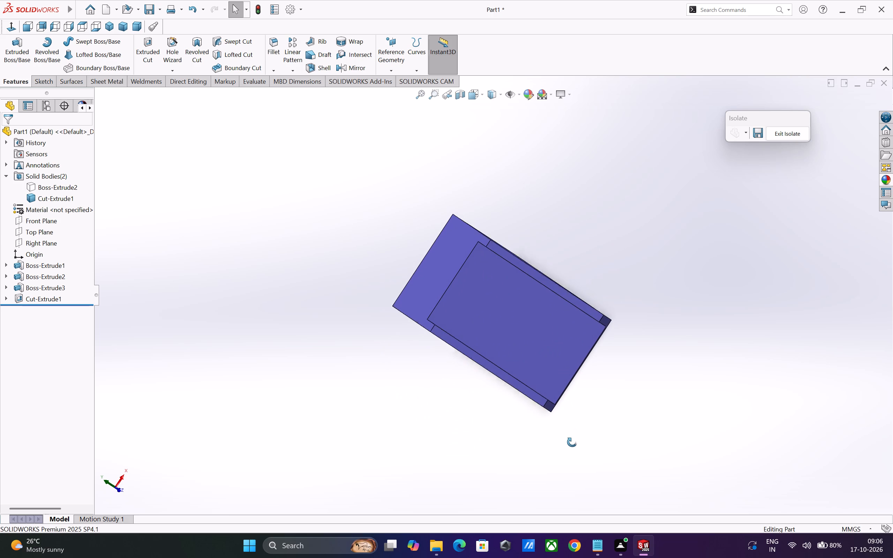
middle_click_drag(572, 442, 570, 448)
scroll(528, 385, "up", 2)
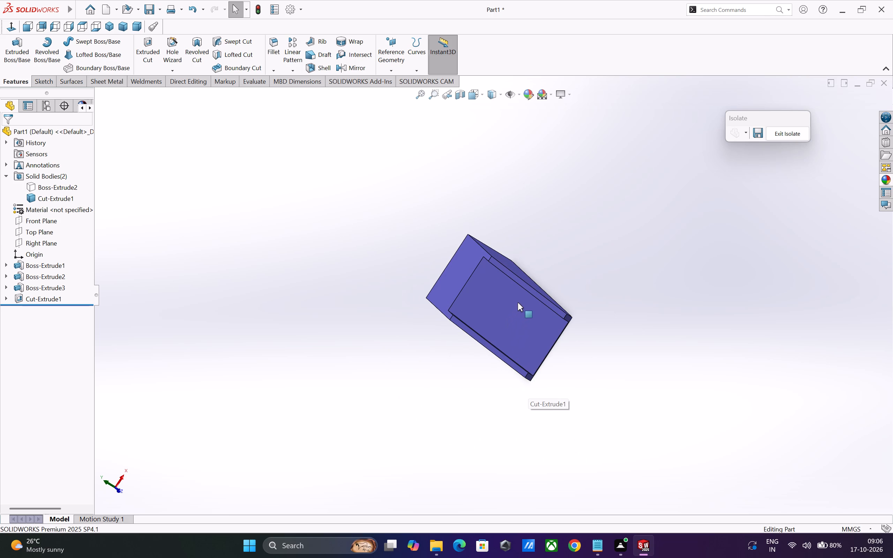
left_click(458, 271)
left_click(496, 249)
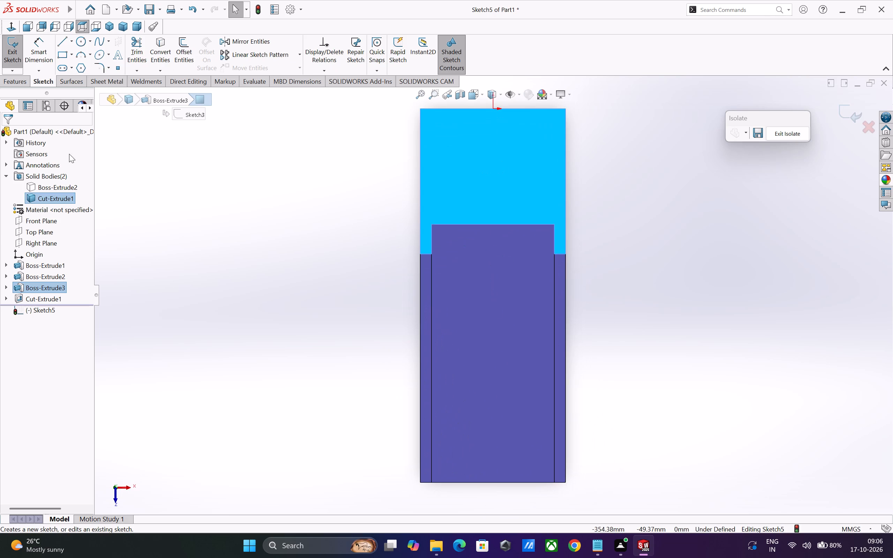
left_click(58, 58)
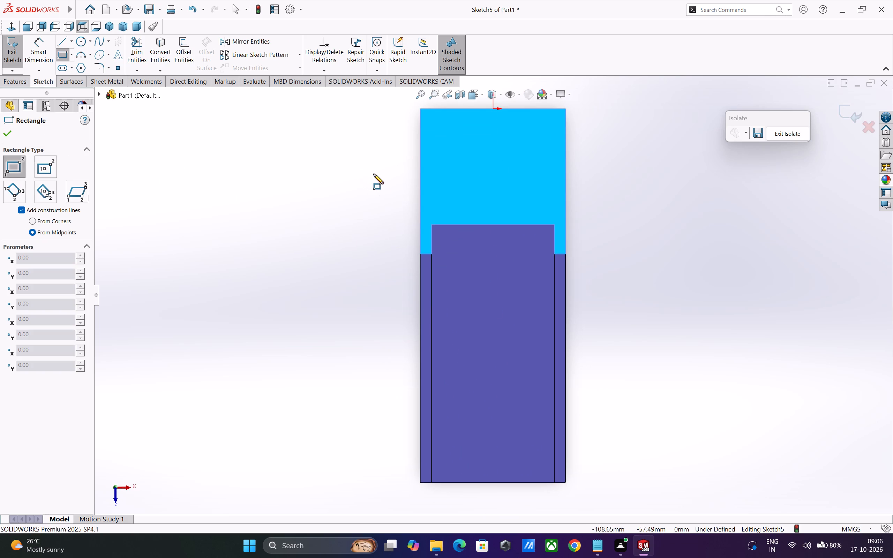
left_click(403, 193)
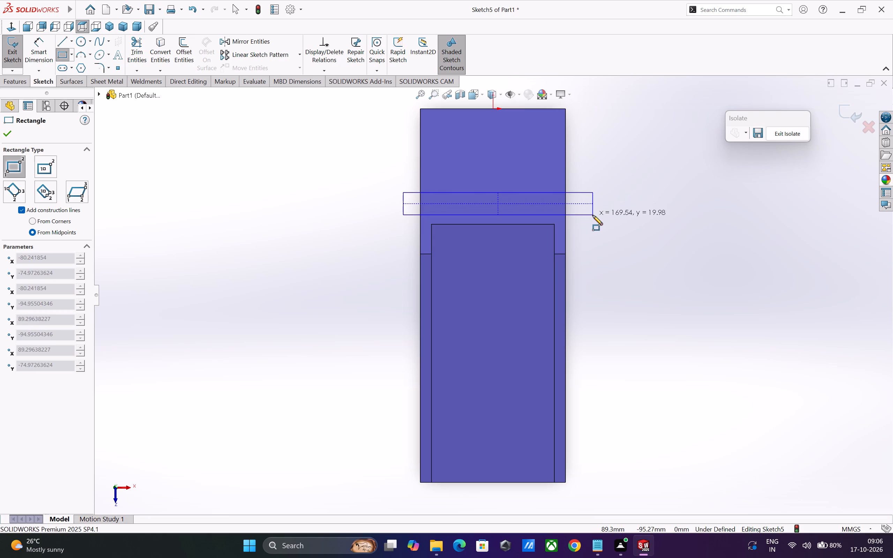
left_click(593, 215)
Dimension the distance from the recess's end edge to the rectangle's nearer long side, setting it to 15 mm.
left_click(37, 51)
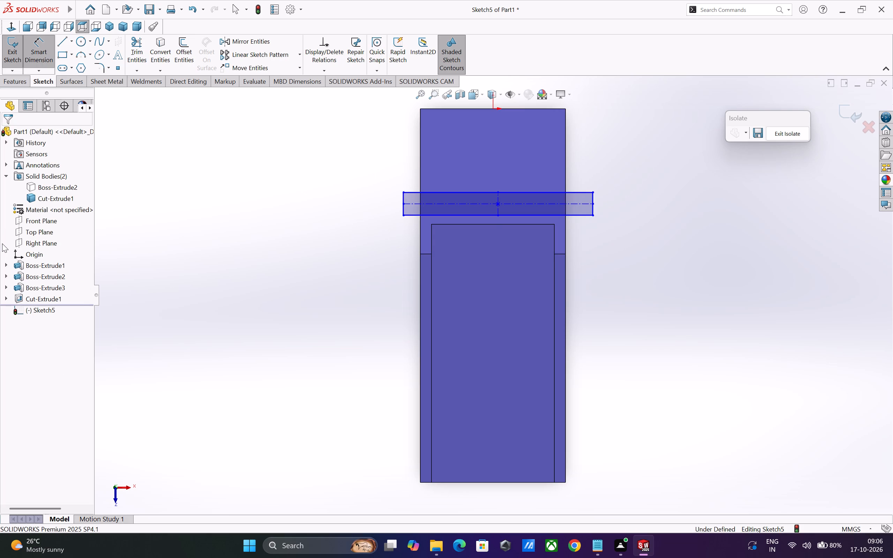
left_click(541, 223)
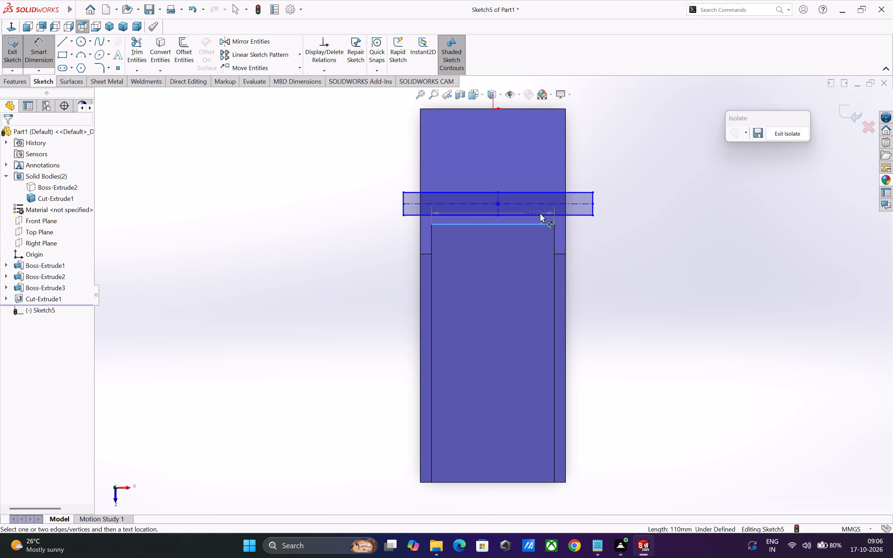
left_click(540, 214)
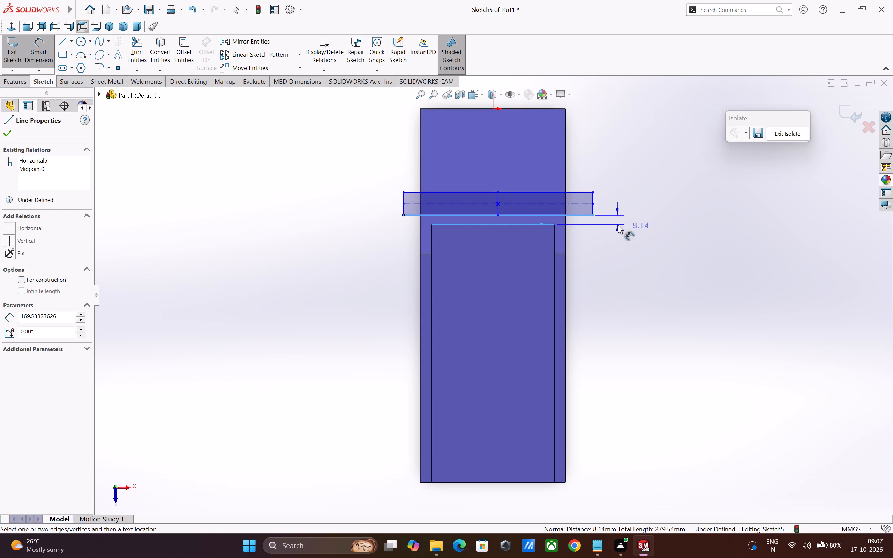
left_click(628, 242)
type("15")
key("Return")
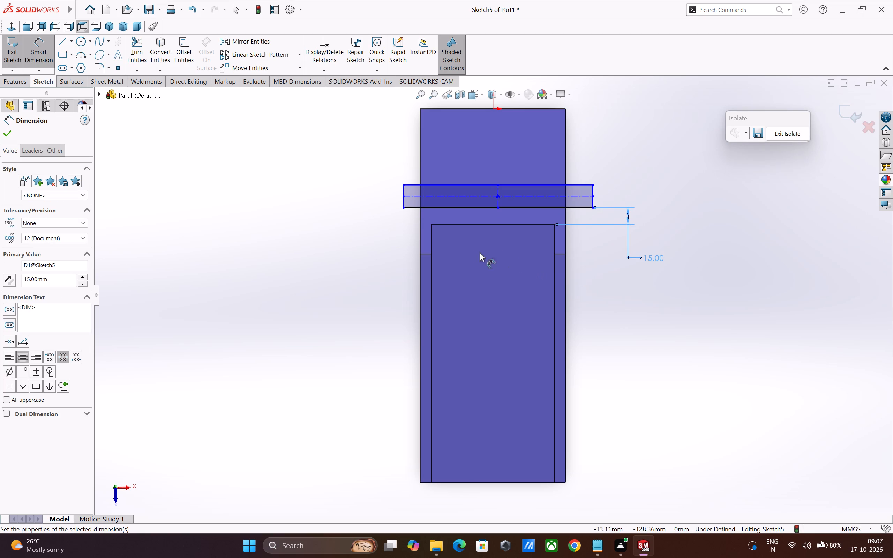
Dimension the strip rectangle's short side and set it to 10 mm.
left_click(593, 201)
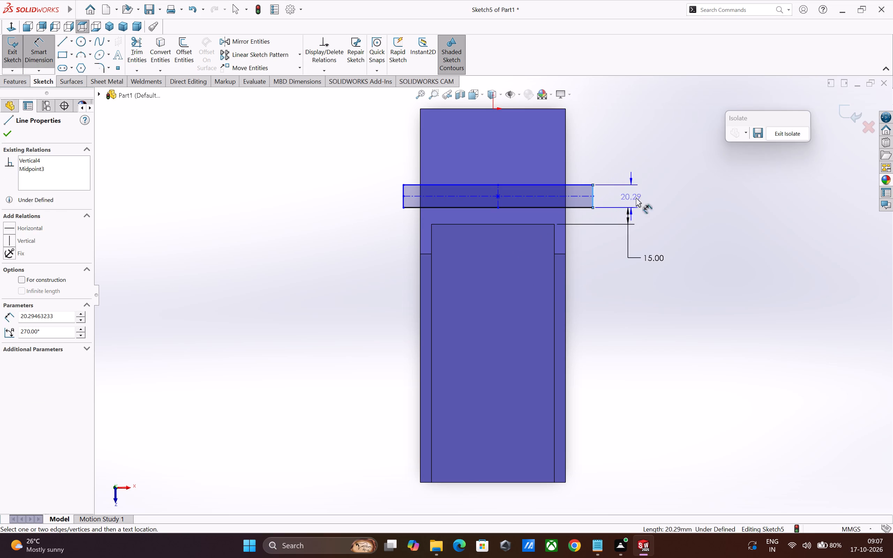
left_click(654, 201)
type("10")
key("Return")
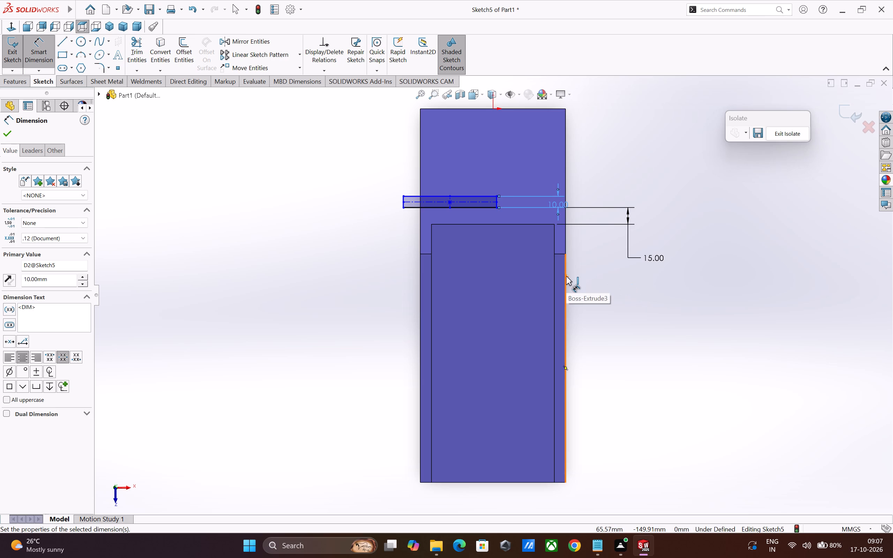
key("Escape")
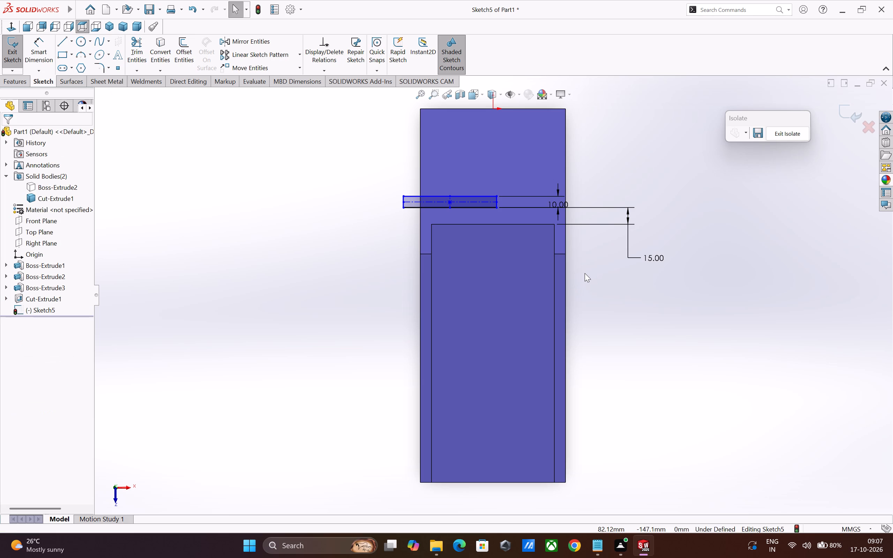
key("Escape")
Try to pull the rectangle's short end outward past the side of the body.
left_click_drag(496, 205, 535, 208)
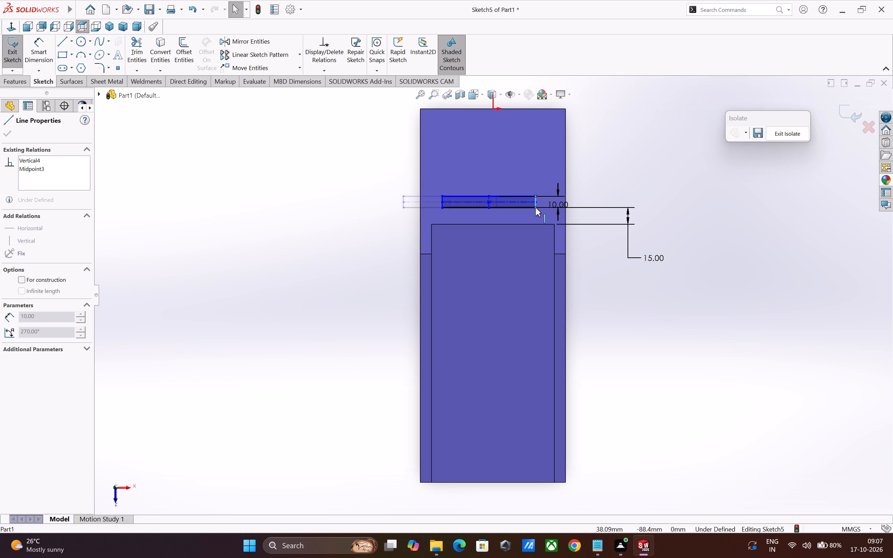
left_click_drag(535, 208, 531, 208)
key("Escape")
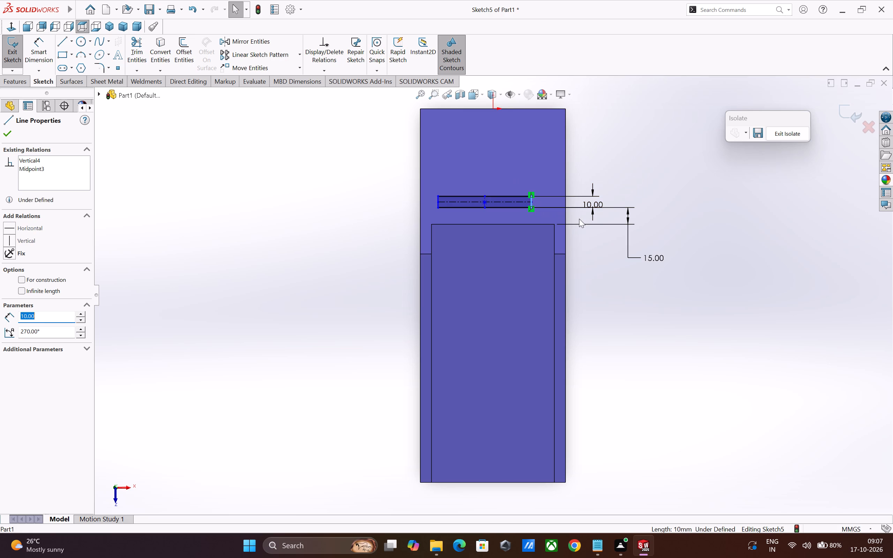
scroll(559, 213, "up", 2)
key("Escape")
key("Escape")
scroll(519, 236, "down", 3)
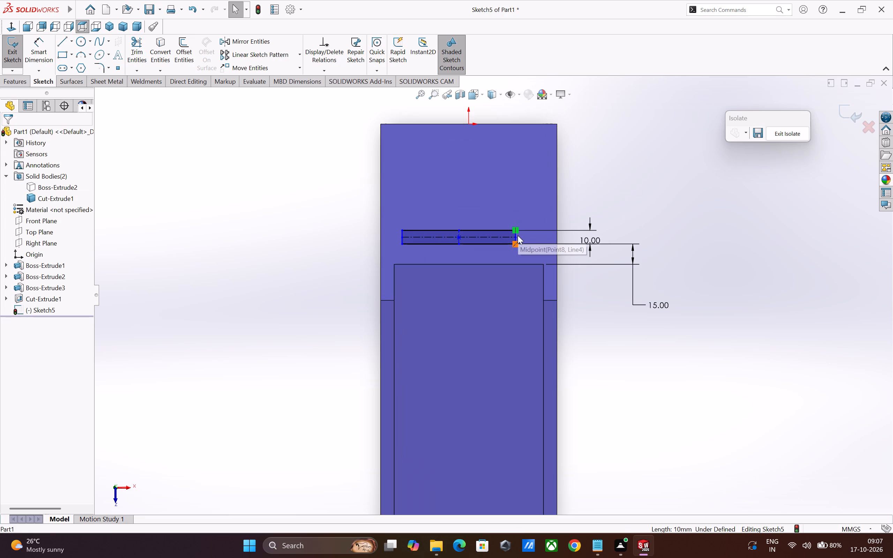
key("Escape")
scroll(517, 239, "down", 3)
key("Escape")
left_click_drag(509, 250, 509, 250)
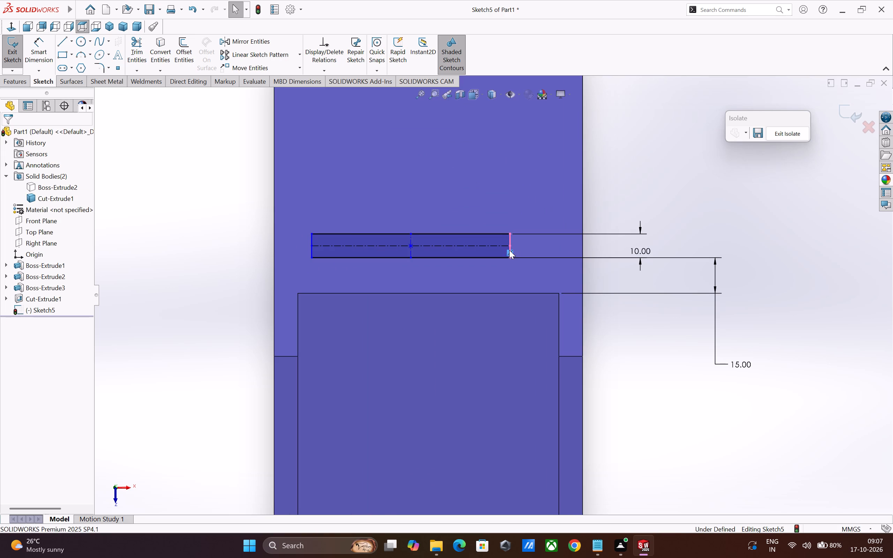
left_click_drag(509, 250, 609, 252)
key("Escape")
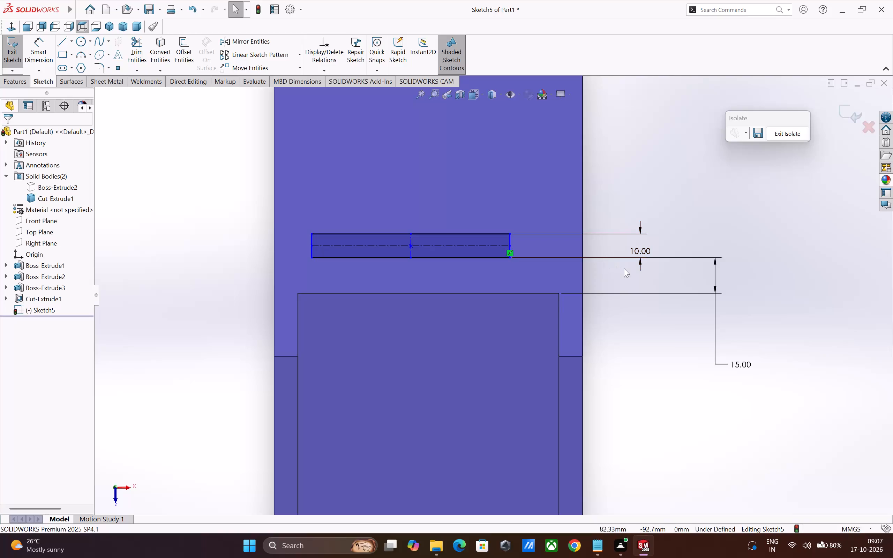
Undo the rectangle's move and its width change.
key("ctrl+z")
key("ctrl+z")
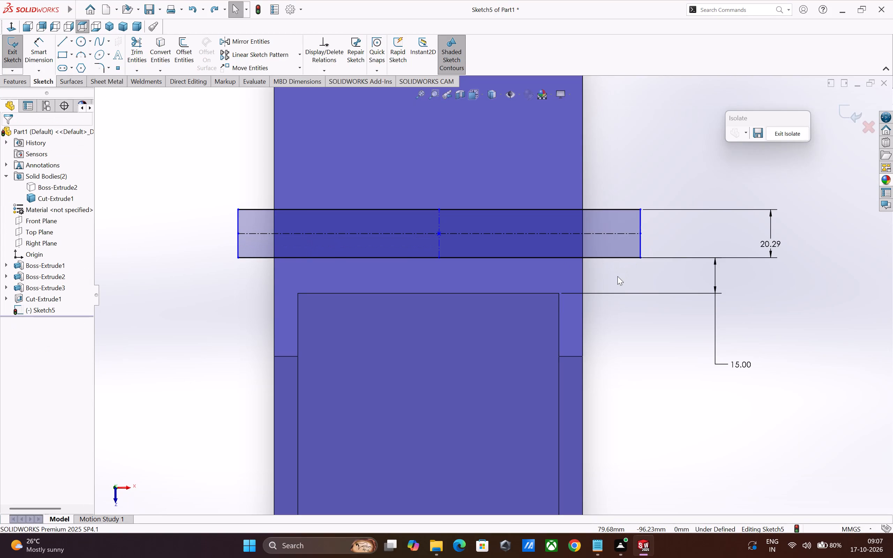
Set the strip rectangle's short-side dimension to 10 mm.
double_click(769, 245)
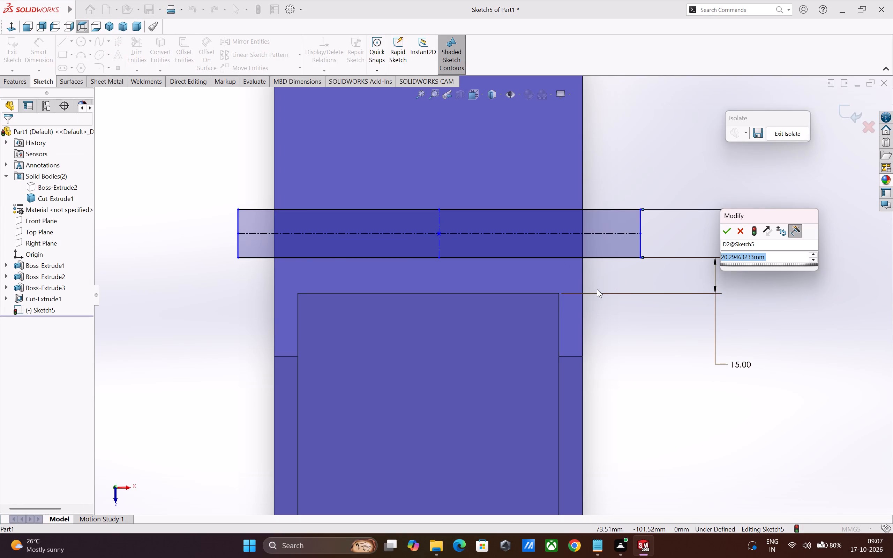
key("1")
key("0")
key("Return")
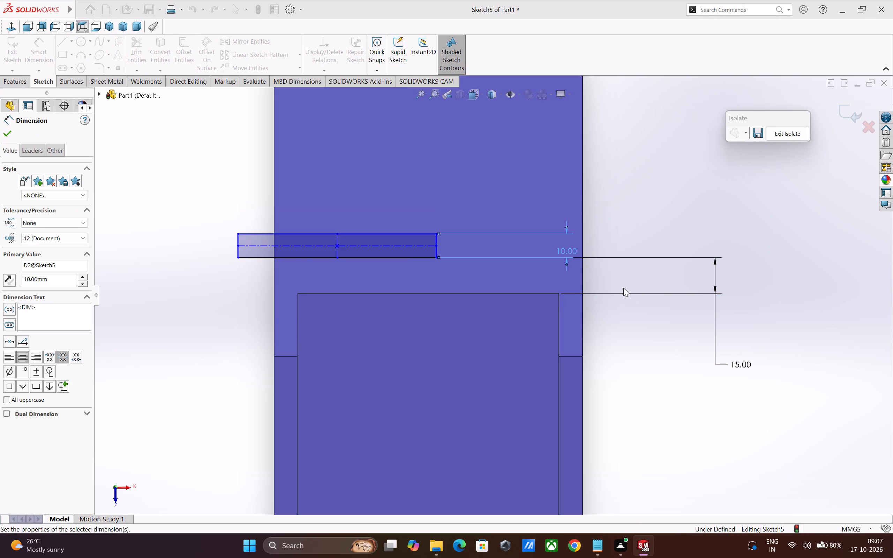
key("Escape")
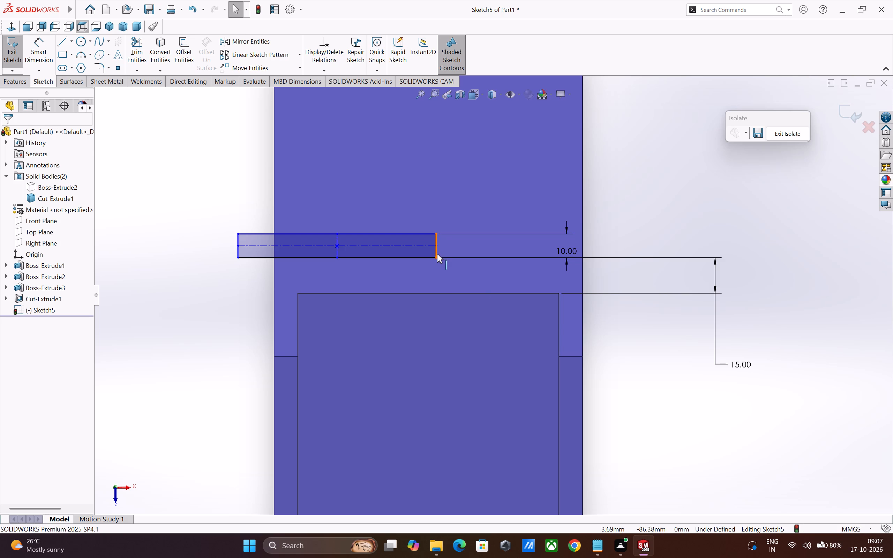
Stretch the rectangle by its end corner to about 102 mm in X, extending the strip past both sides of the body.
left_click_drag(437, 257, 670, 263)
key("Escape")
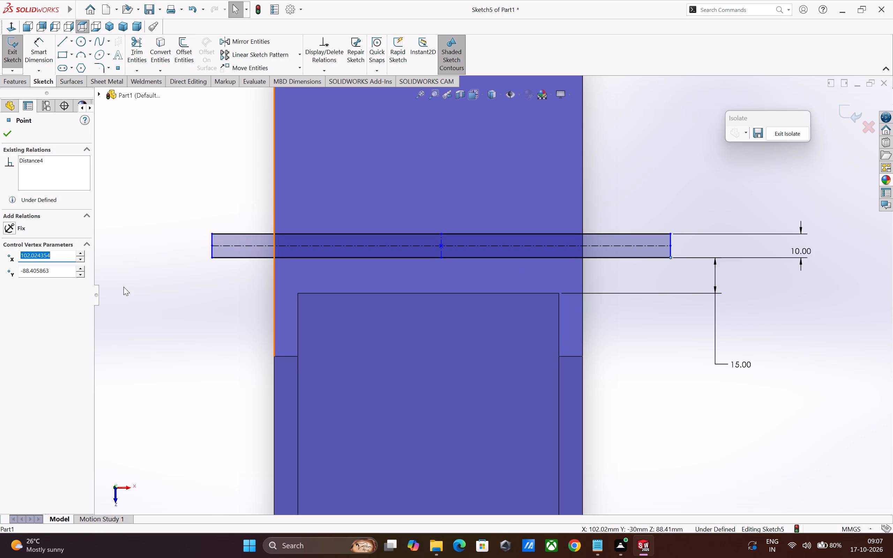
left_click(6, 132)
Make an Extruded Cut from the strip rectangle across the wedge body, Blind, 25 mm deep.
left_click(13, 85)
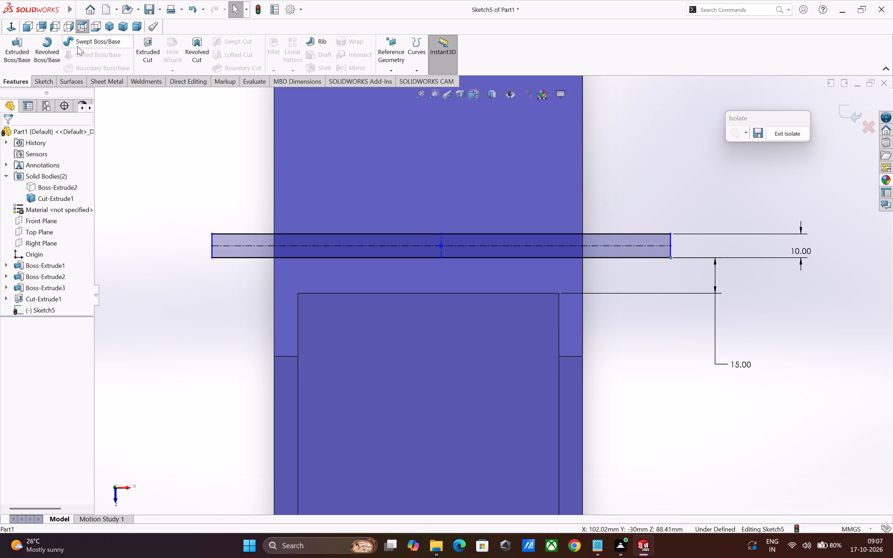
left_click(147, 61)
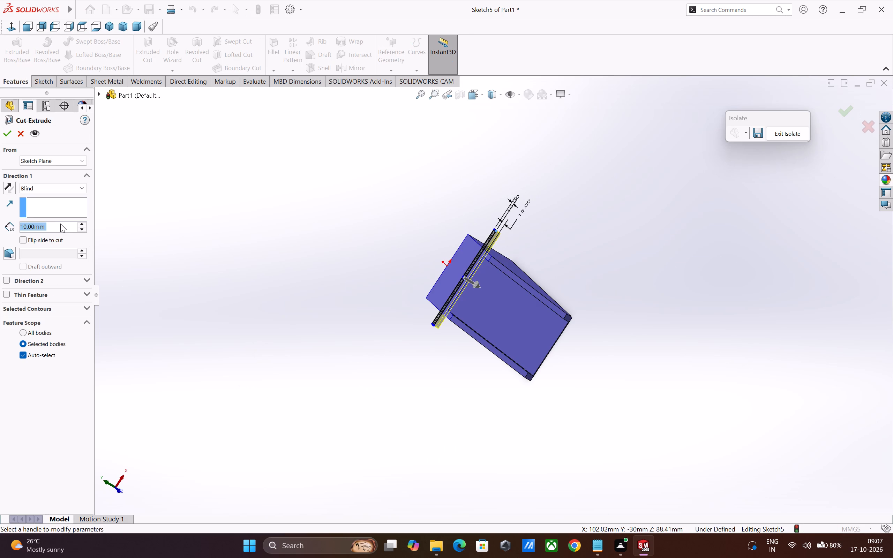
triple_click(58, 225)
type("15")
key("Return")
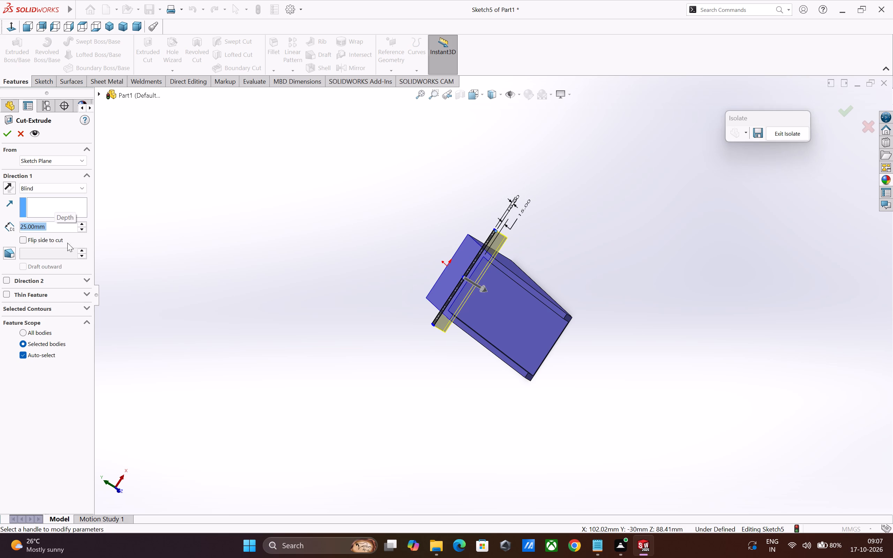
left_click(6, 131)
left_click(318, 319)
On the wedge's flat top face, sketch a corner rectangle about 80 mm by 78 mm centred widthwise, from the outer edge to the groove.
middle_click_drag(441, 362, 444, 362)
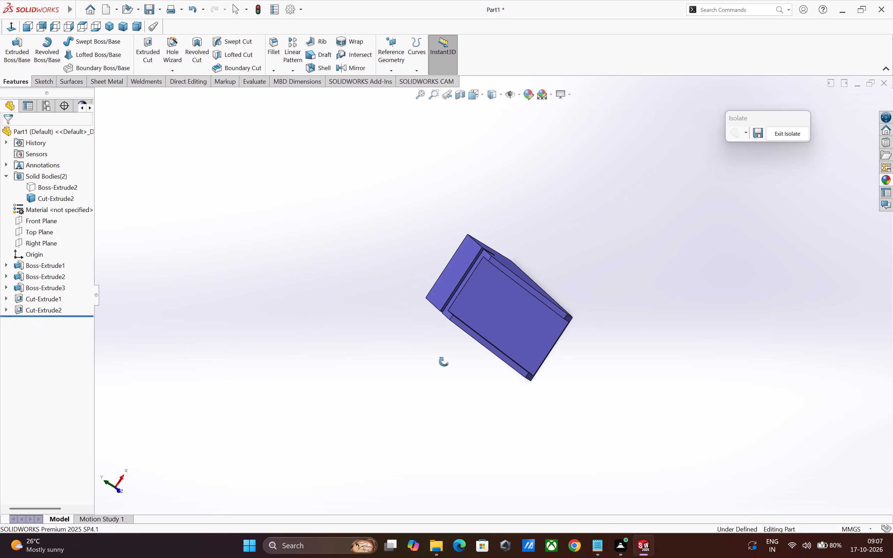
middle_click_drag(444, 362, 522, 315)
left_click(415, 269)
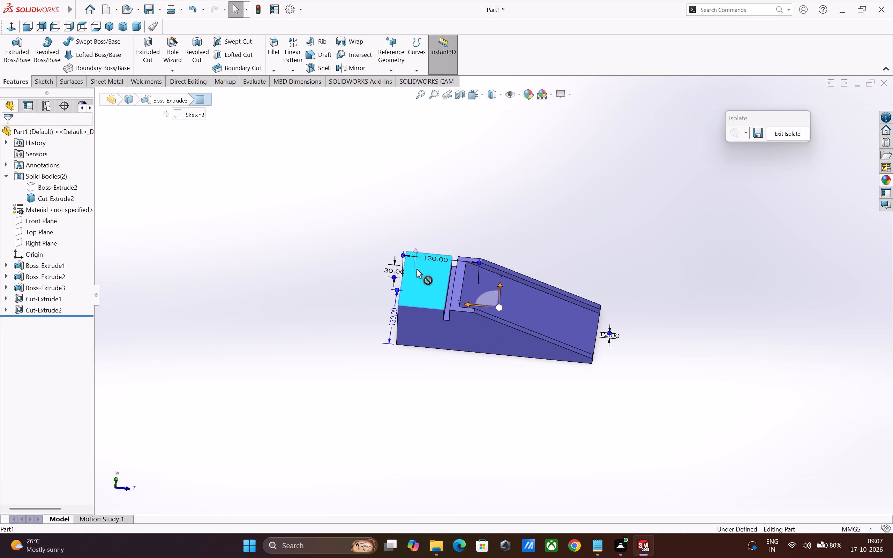
left_click(456, 247)
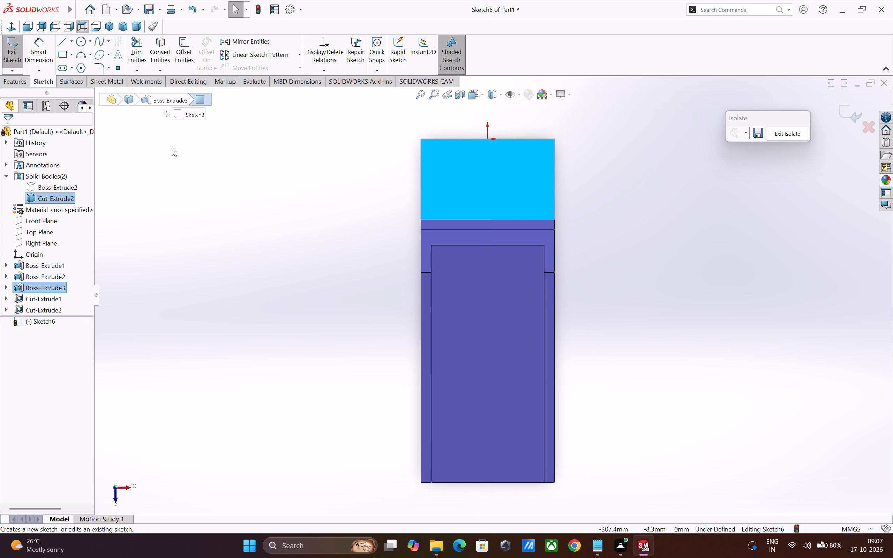
left_click(60, 52)
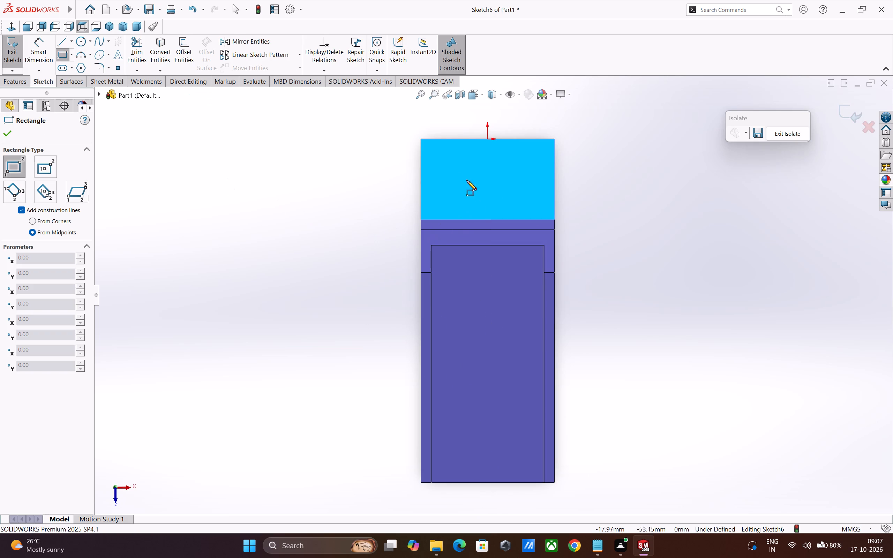
left_click(446, 139)
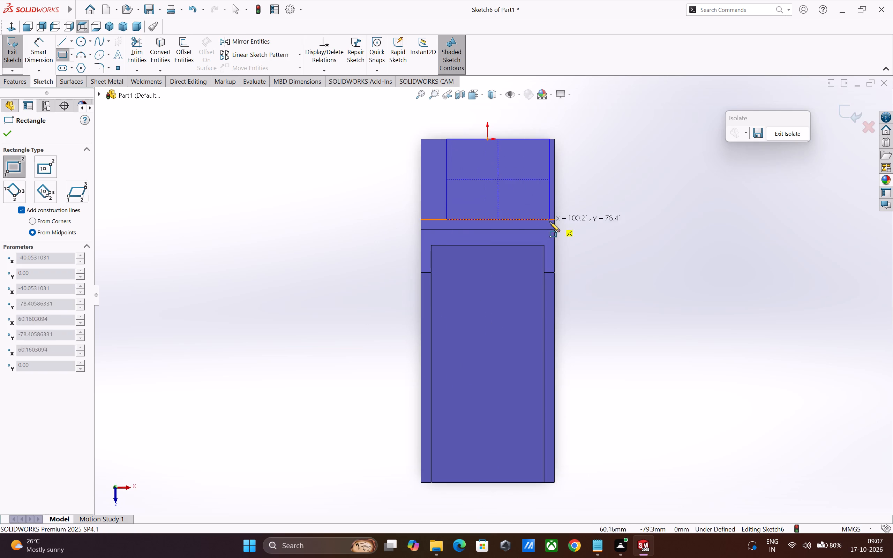
left_click(529, 220)
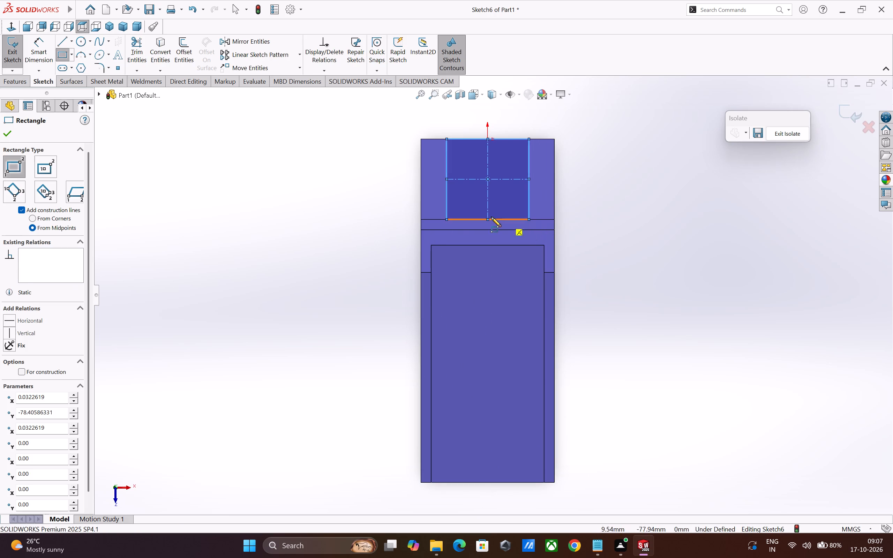
key("Escape")
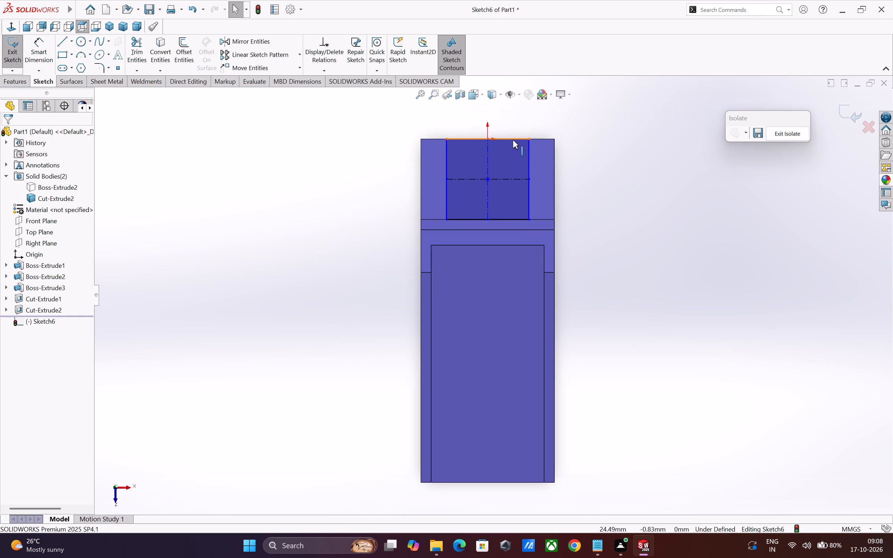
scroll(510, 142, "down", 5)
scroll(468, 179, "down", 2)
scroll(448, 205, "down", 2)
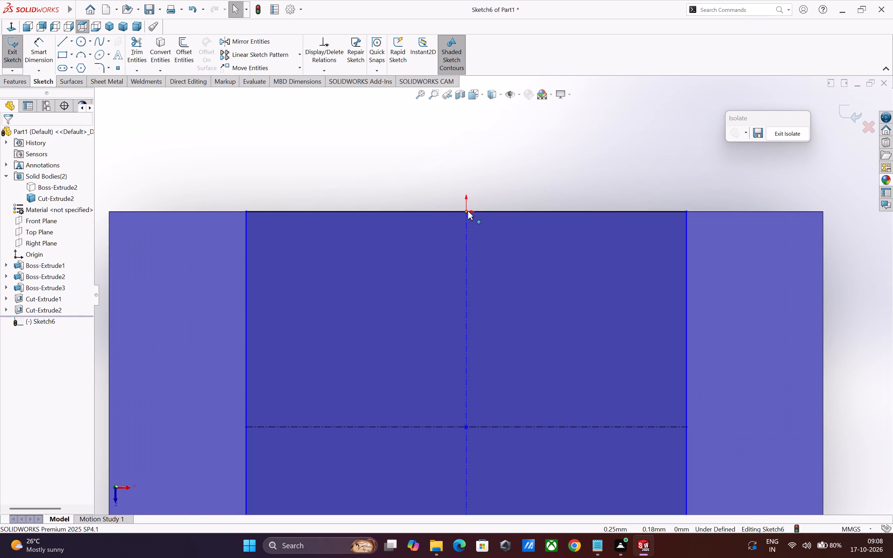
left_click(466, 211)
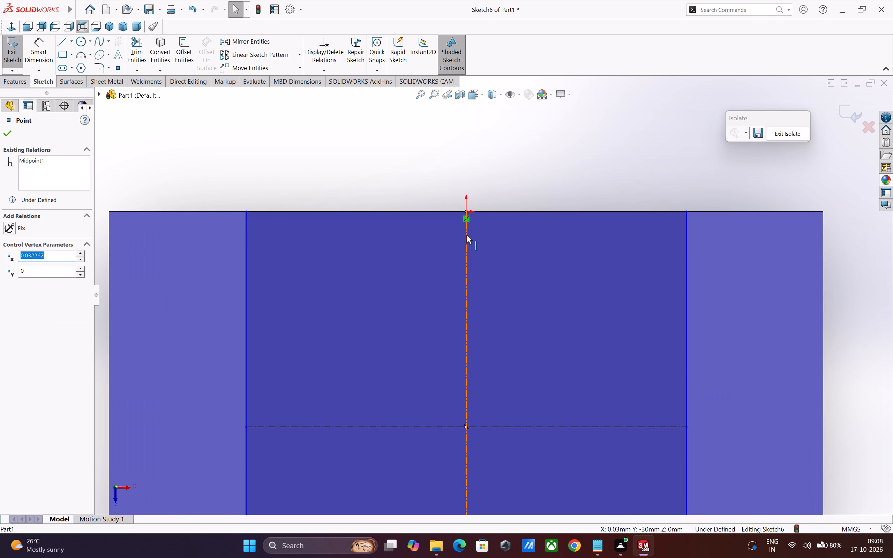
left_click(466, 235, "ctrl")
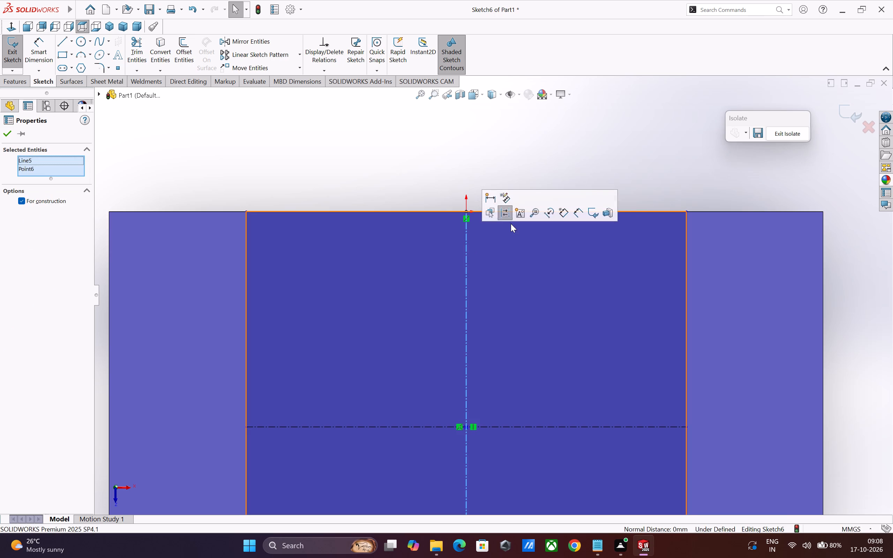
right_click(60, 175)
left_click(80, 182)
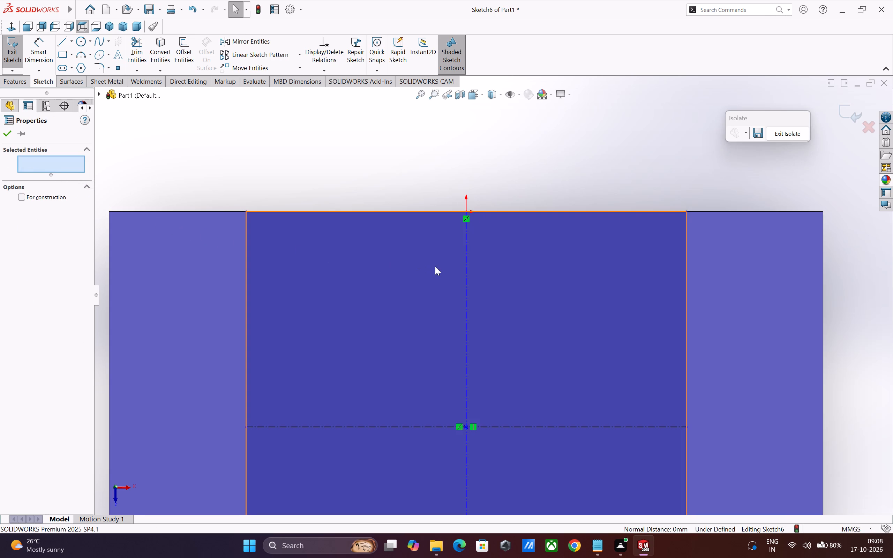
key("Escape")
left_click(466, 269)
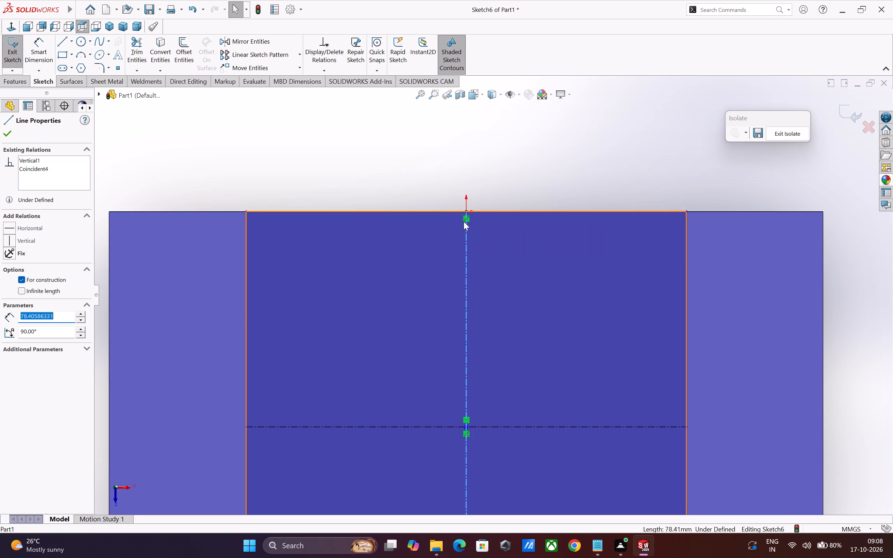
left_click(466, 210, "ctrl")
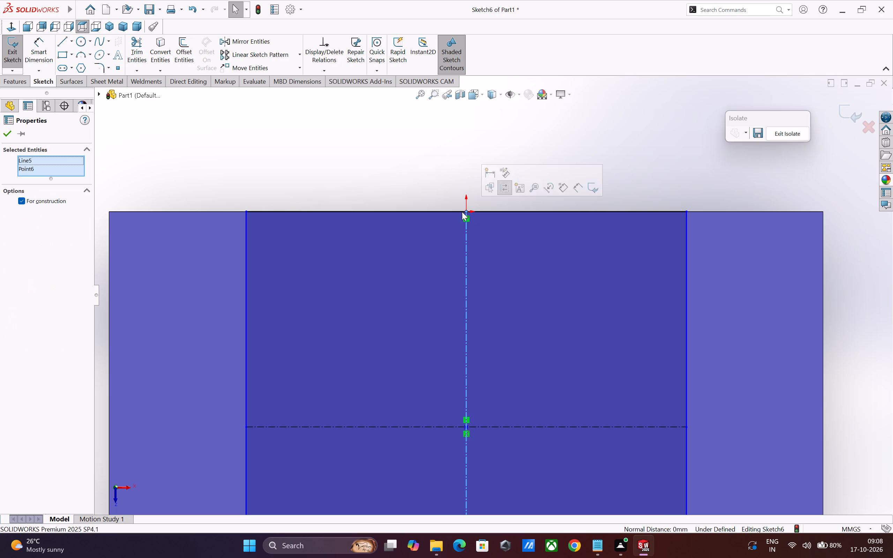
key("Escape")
Power-trim the rectangle's left side and the left half of its top edge, keeping trimmed entities as construction geometry.
scroll(480, 261, "up", 3)
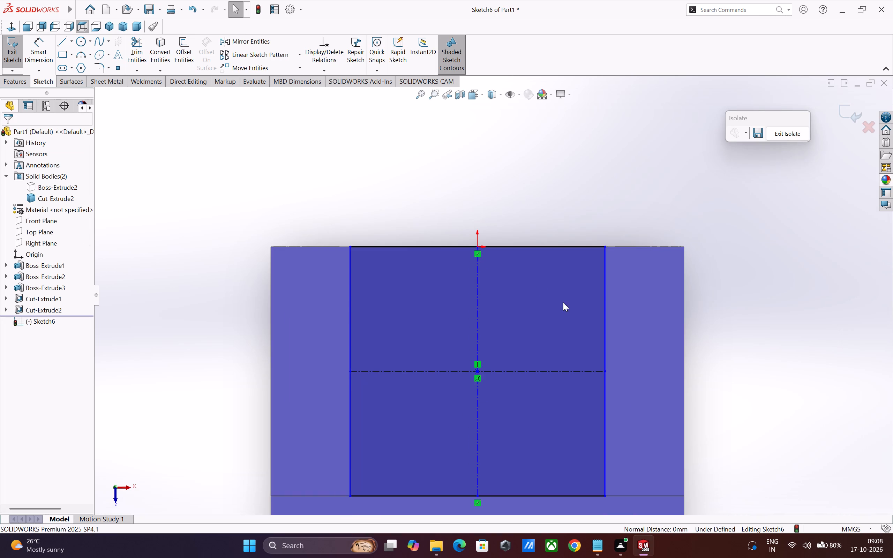
scroll(364, 212, "up", 3)
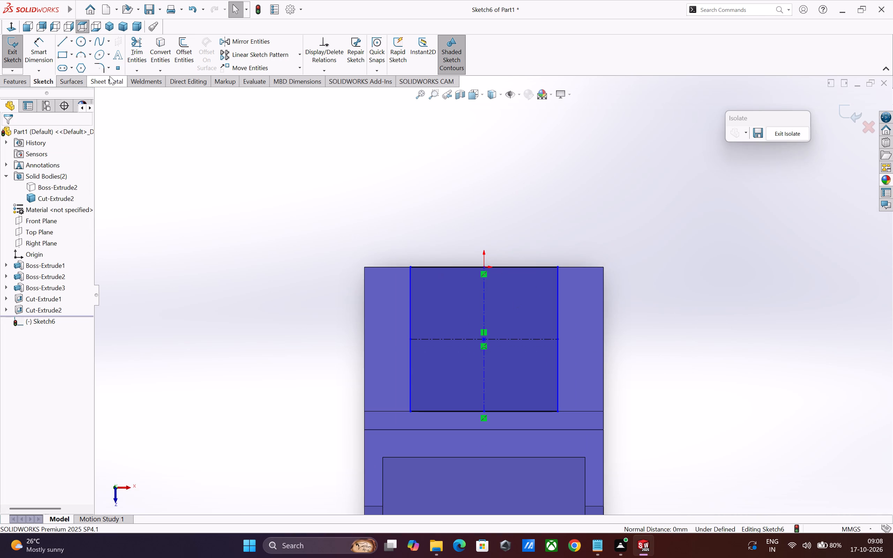
left_click(135, 55)
left_click_drag(388, 297, 421, 400)
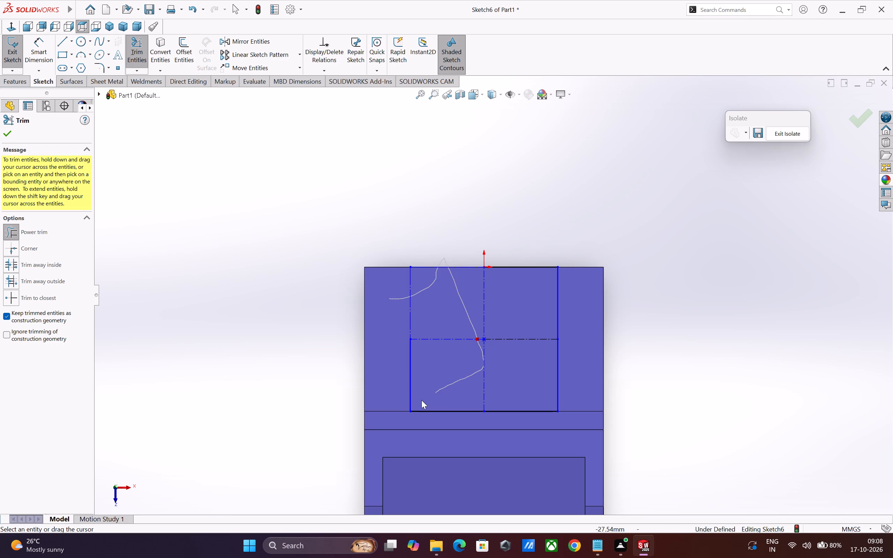
left_click_drag(421, 400, 394, 373)
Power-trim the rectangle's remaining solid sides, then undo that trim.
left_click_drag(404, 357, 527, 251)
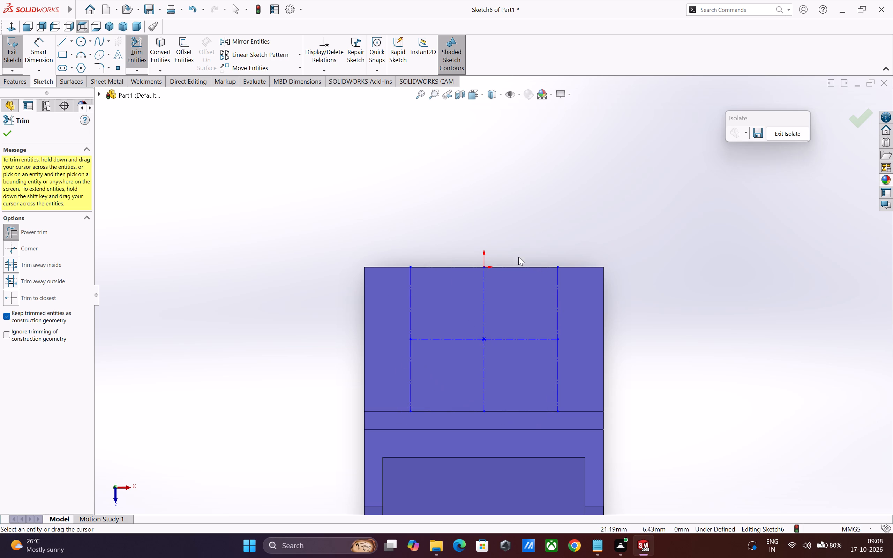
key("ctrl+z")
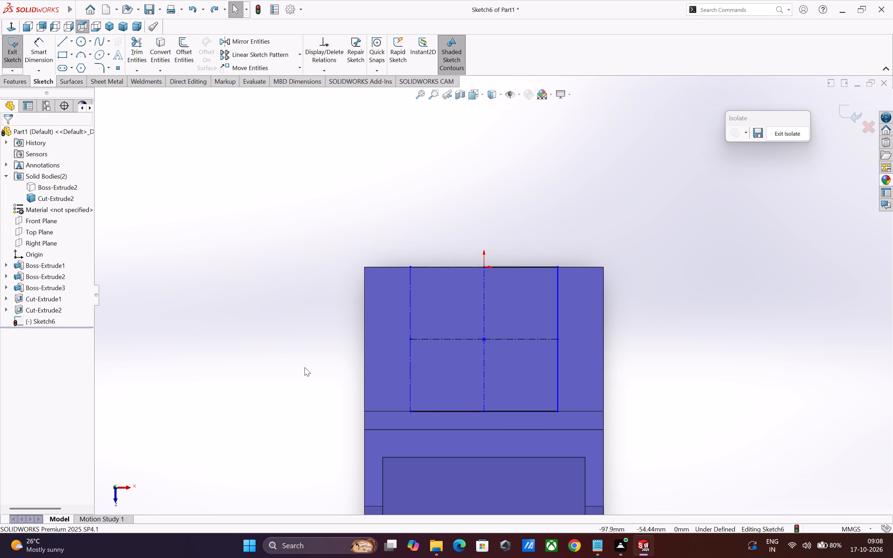
Undo the remaining trim and the rectangle on the wedge's flat top face, leaving the sketch empty.
key("ctrl+z")
key("ctrl+z")
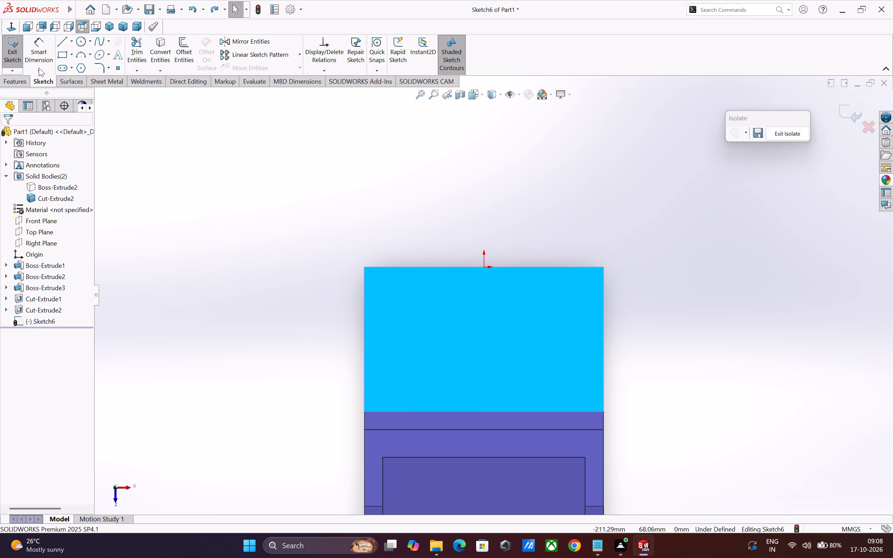
Sketch a corner rectangle with midpoint construction lines, about 38 mm by 78 mm, from the top face's outer edge to the groove edge.
left_click(62, 56)
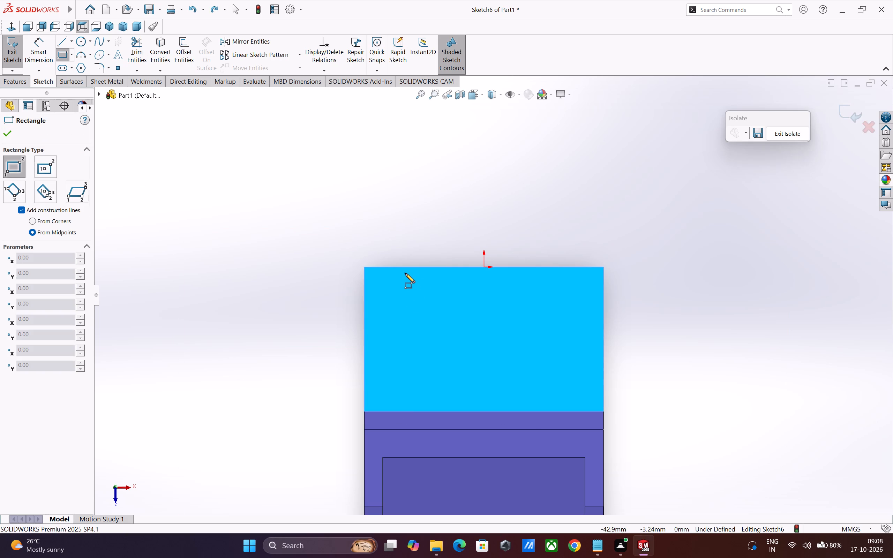
left_click(403, 268)
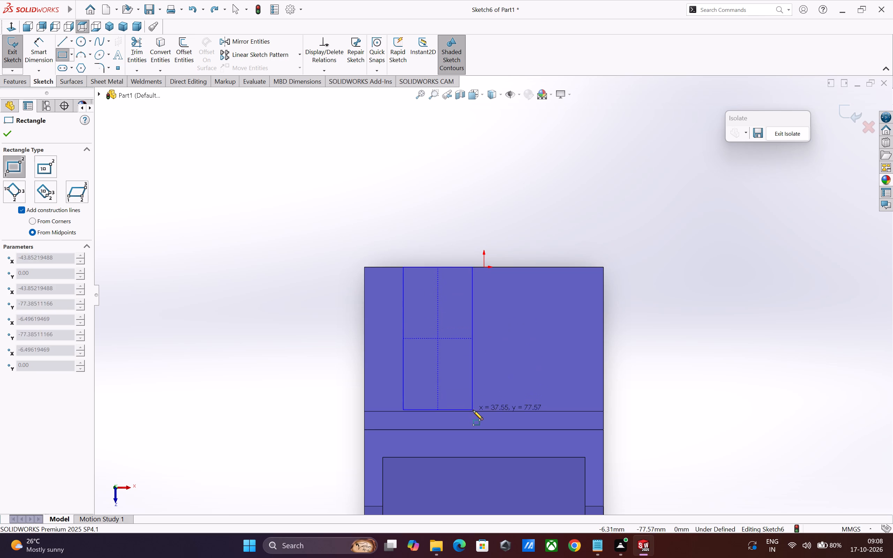
left_click(473, 411)
key("Escape")
key("Escape")
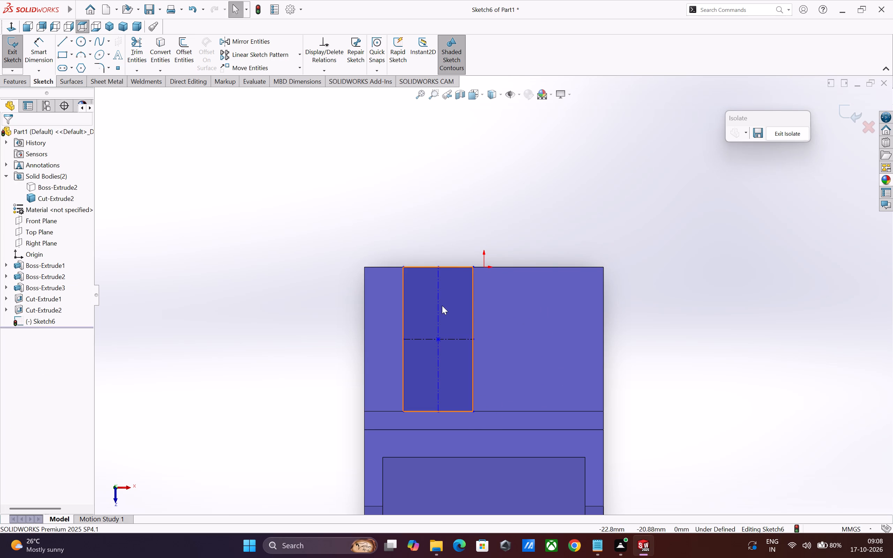
Make the rectangle's vertical construction centreline coincident with the origin, deleting the midpoint relation tried first.
left_click(438, 309)
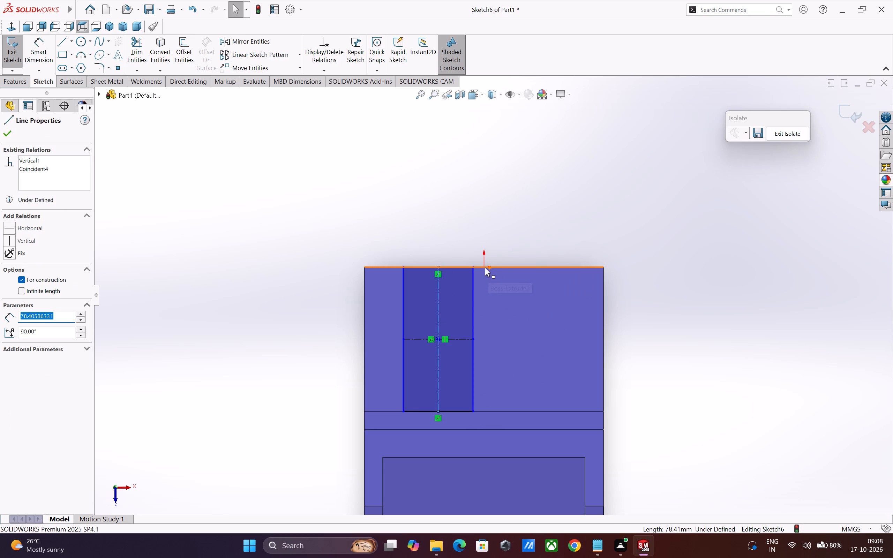
left_click(485, 267, "ctrl")
left_click(514, 229)
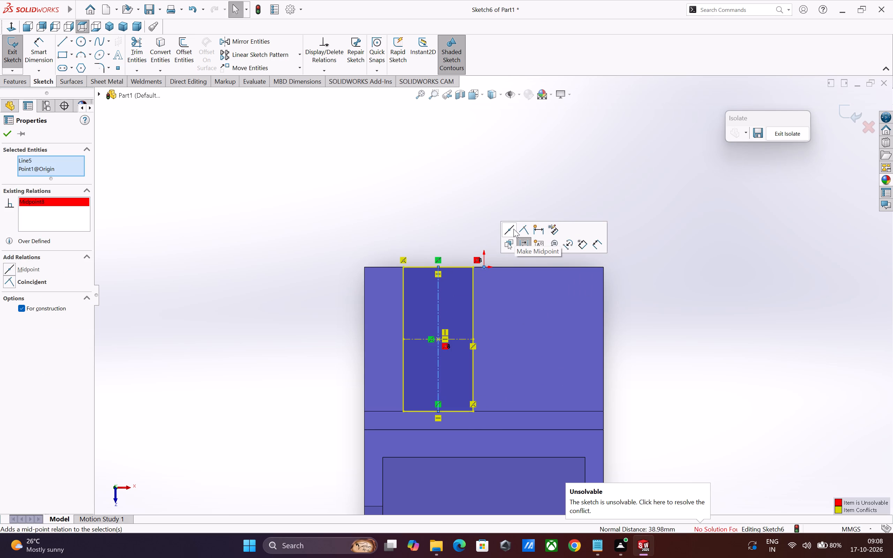
left_click(9, 282)
right_click(42, 221)
left_click(57, 227)
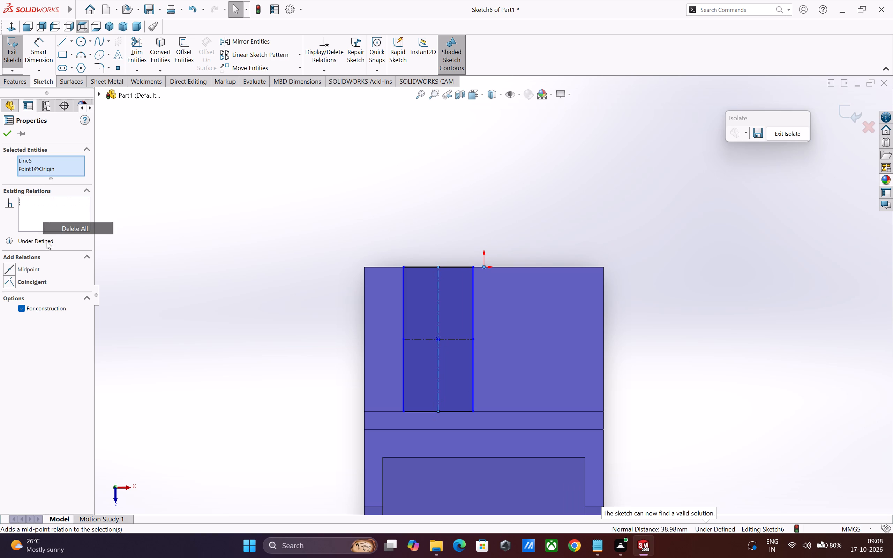
left_click(13, 280)
left_click(7, 135)
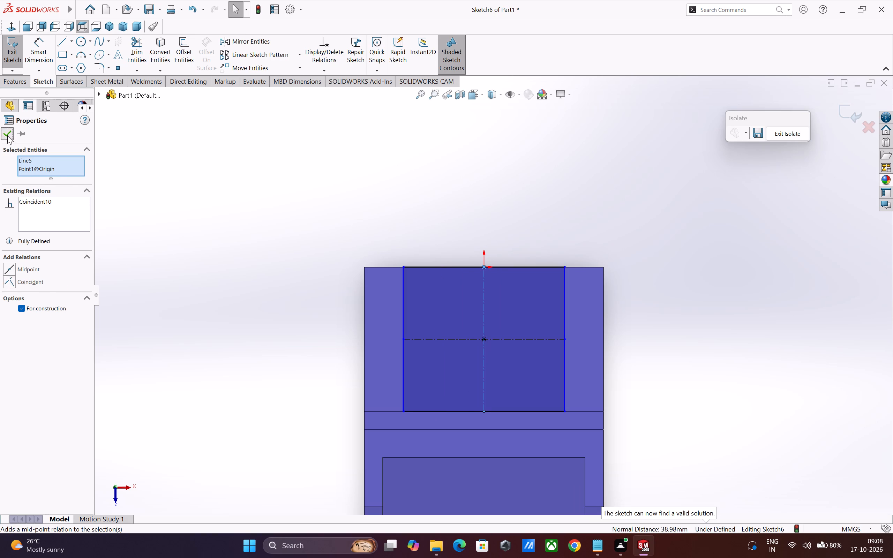
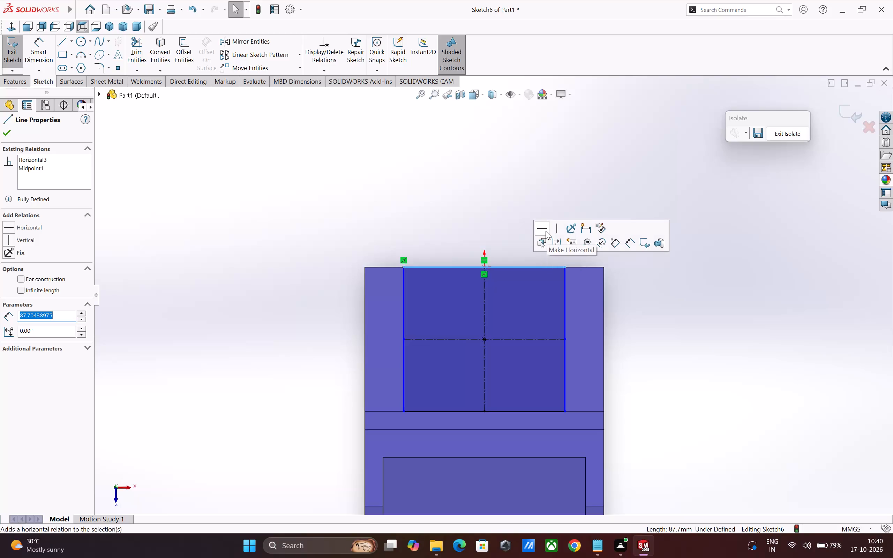
Dimension the rectangle's left side 10 mm from the wedge's adjacent outer edge.
left_click(621, 334)
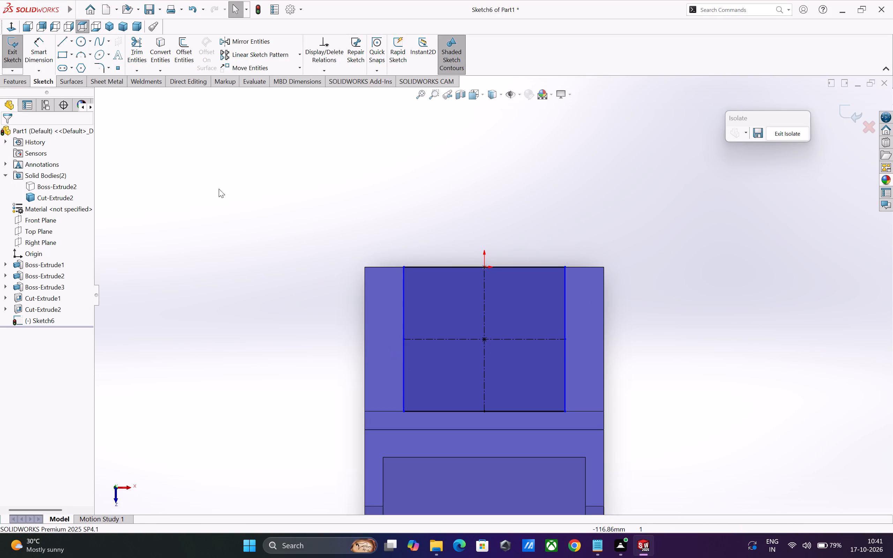
left_click(31, 53)
left_click(403, 370)
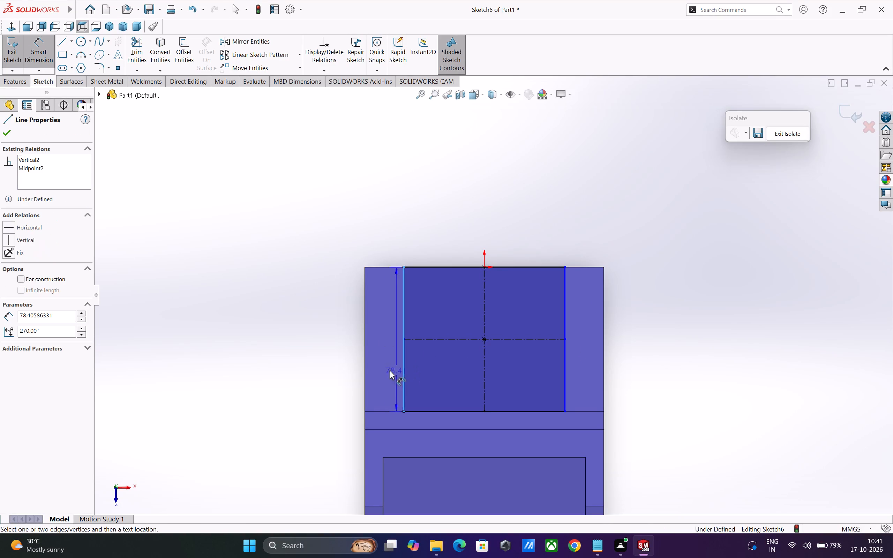
left_click(365, 372)
left_click(284, 374)
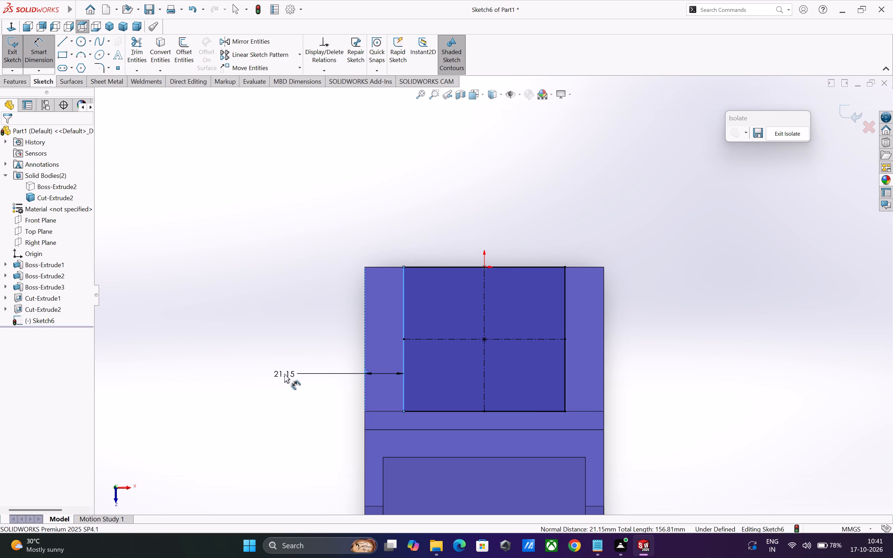
key("1")
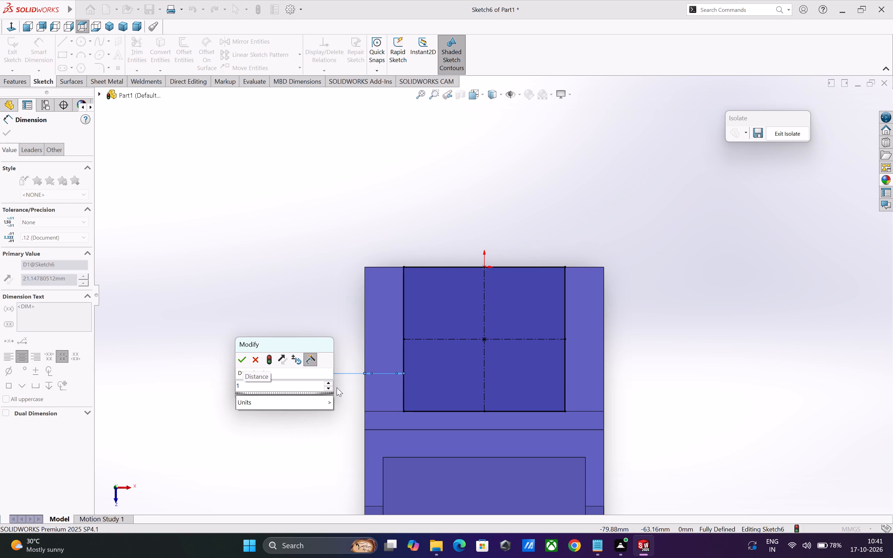
key("minus")
key("BackSpace")
key("0")
key("Return")
left_click(242, 277)
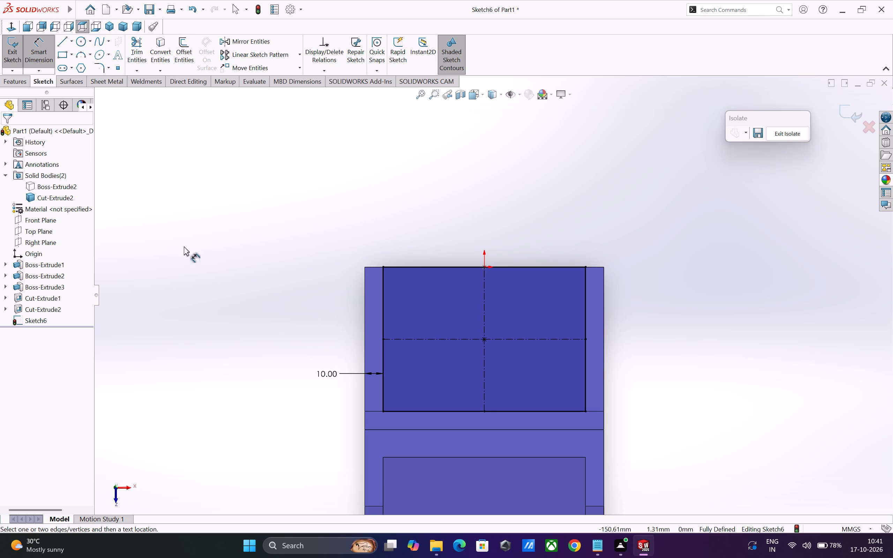
Extrude-cut the rectangle profile to a blind depth of 10 mm into the wedge's flat top face.
left_click(14, 83)
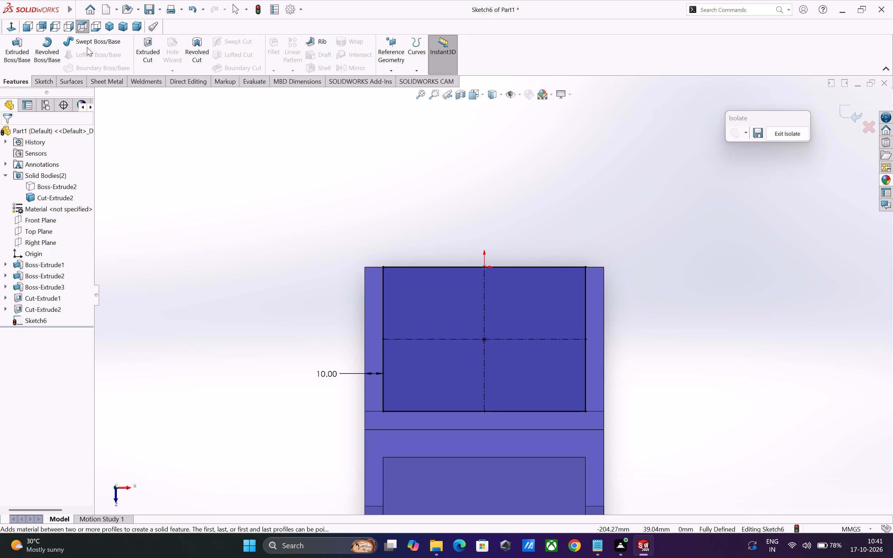
left_click(145, 57)
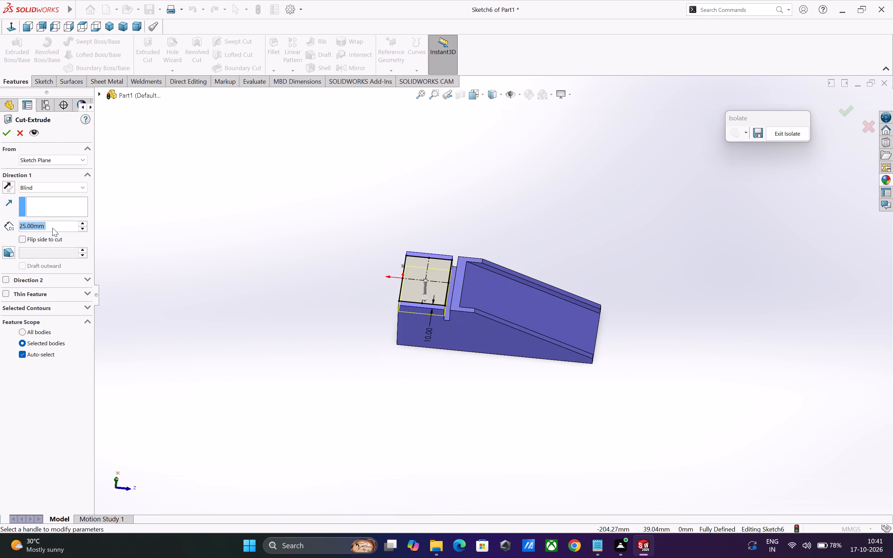
double_click(52, 228)
key("1")
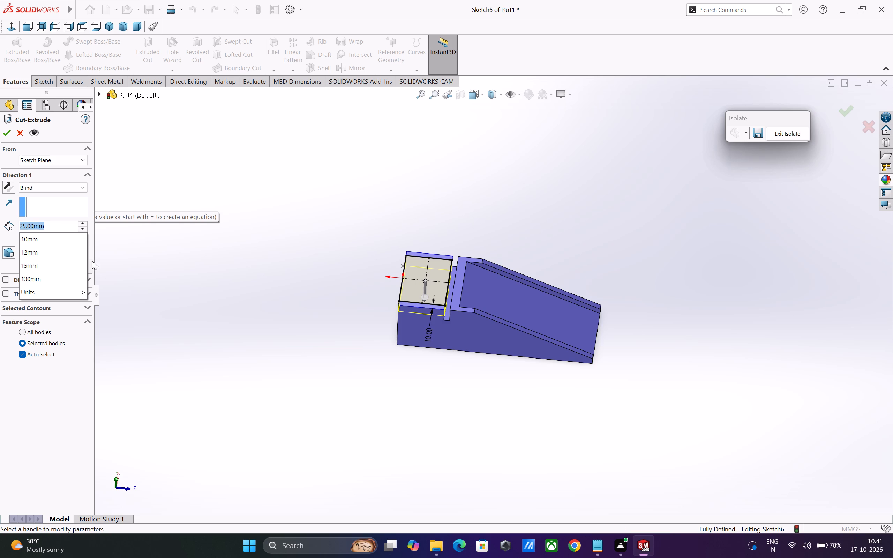
key("0")
key("Return")
middle_click_drag(425, 382, 425, 374)
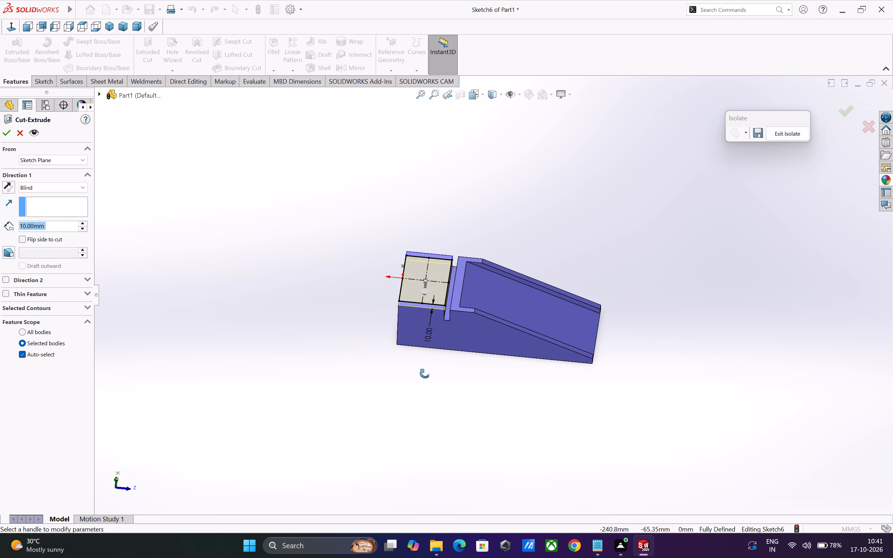
middle_click_drag(425, 374, 425, 337)
scroll(439, 304, "down", 1)
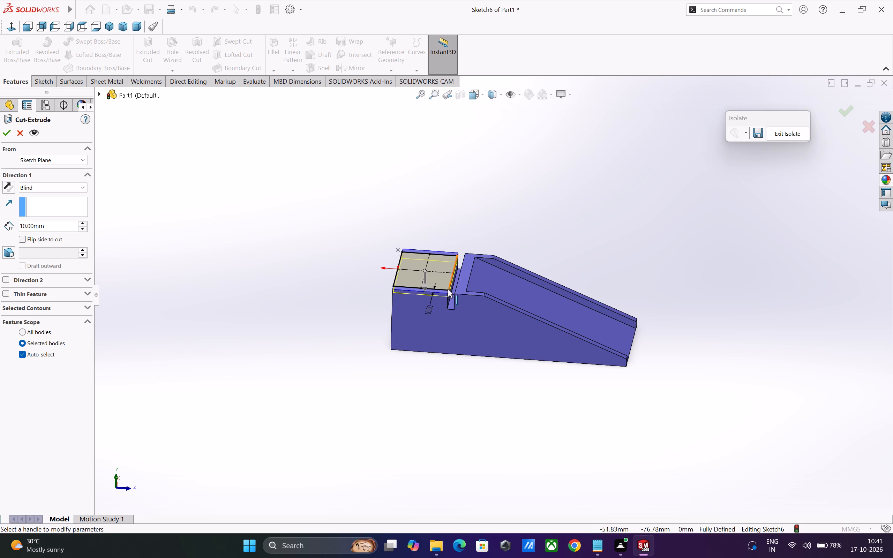
scroll(448, 289, "down", 5)
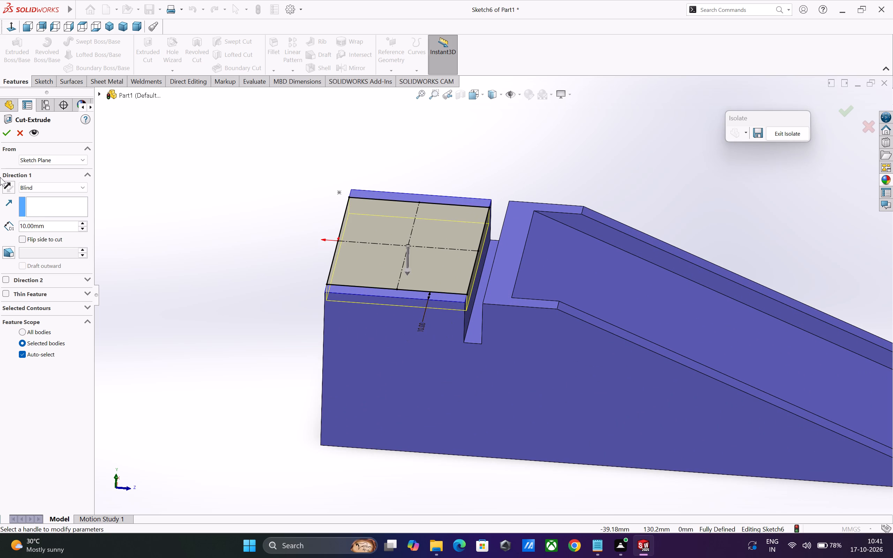
left_click(6, 135)
left_click(253, 368)
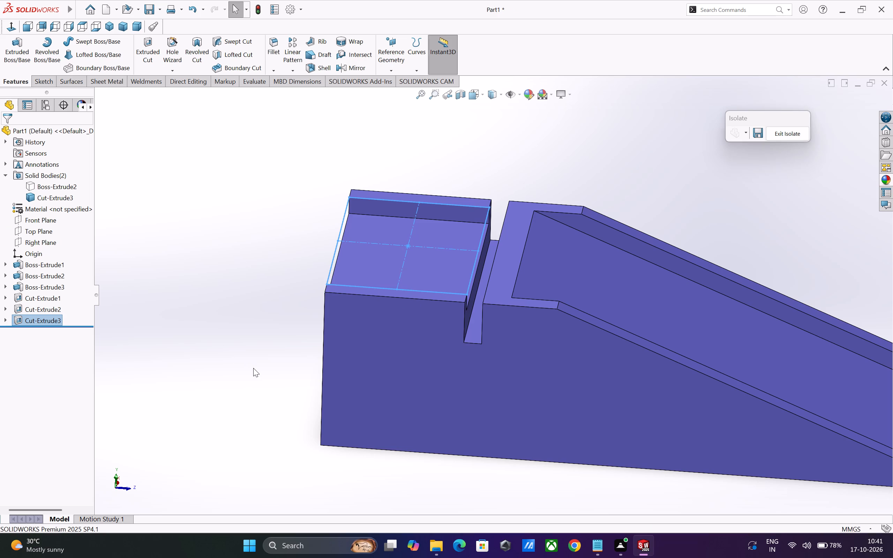
Select the floor face of the wedge's slope recess and orient the view normal to it.
middle_click_drag(292, 435, 229, 415)
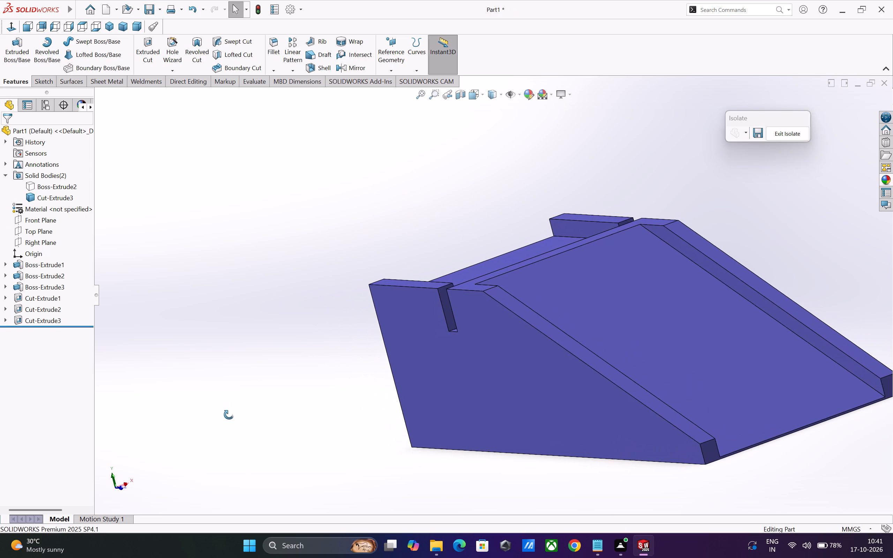
middle_click_drag(229, 415, 196, 415)
middle_click_drag(342, 454, 238, 527)
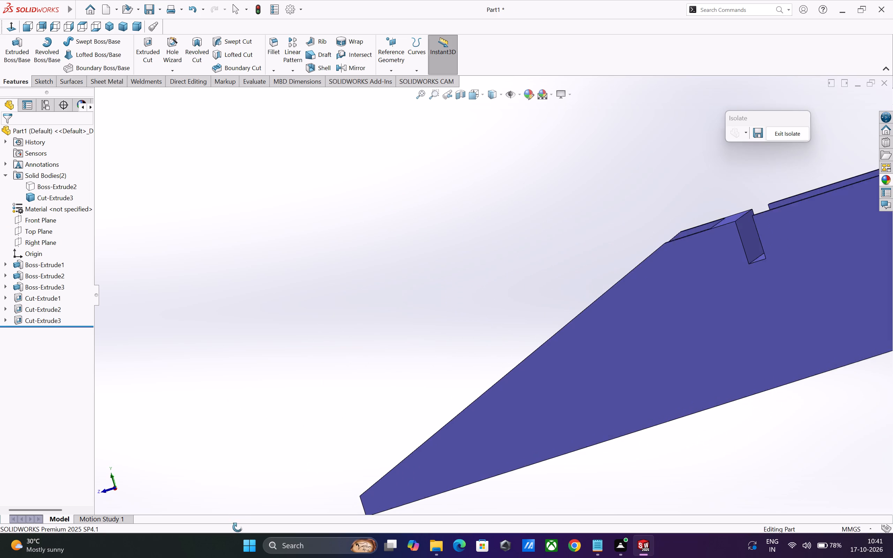
middle_click_drag(238, 527, 259, 525)
scroll(561, 557, "up", 2)
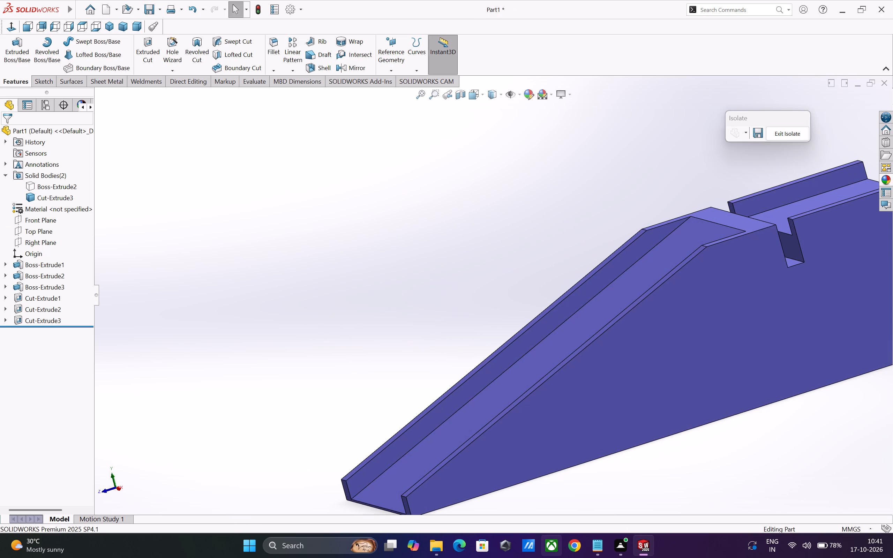
scroll(422, 557, "up", 2)
scroll(537, 432, "up", 3)
scroll(684, 242, "down", 1)
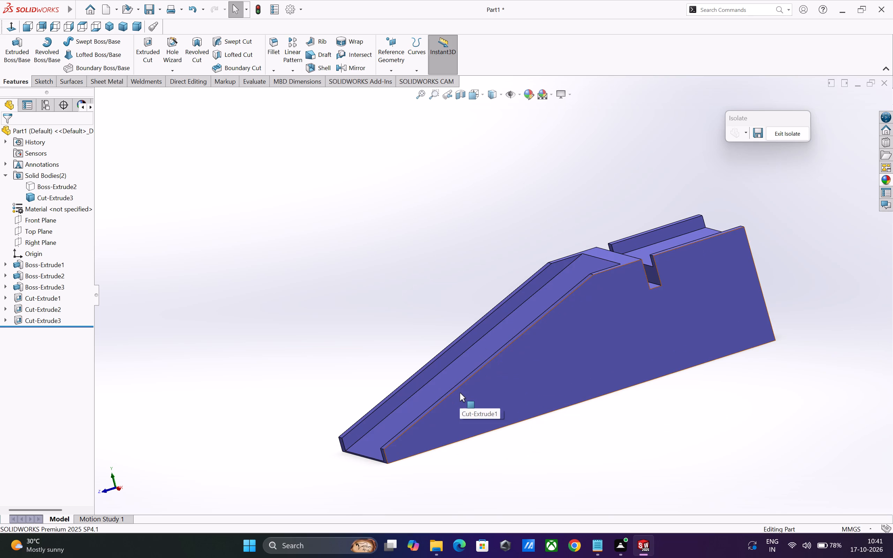
left_click(465, 357)
left_click(504, 332)
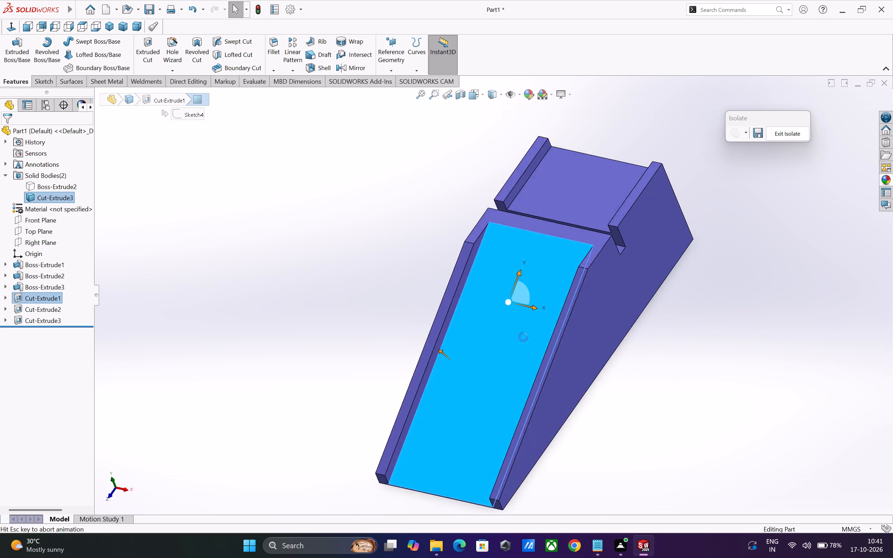
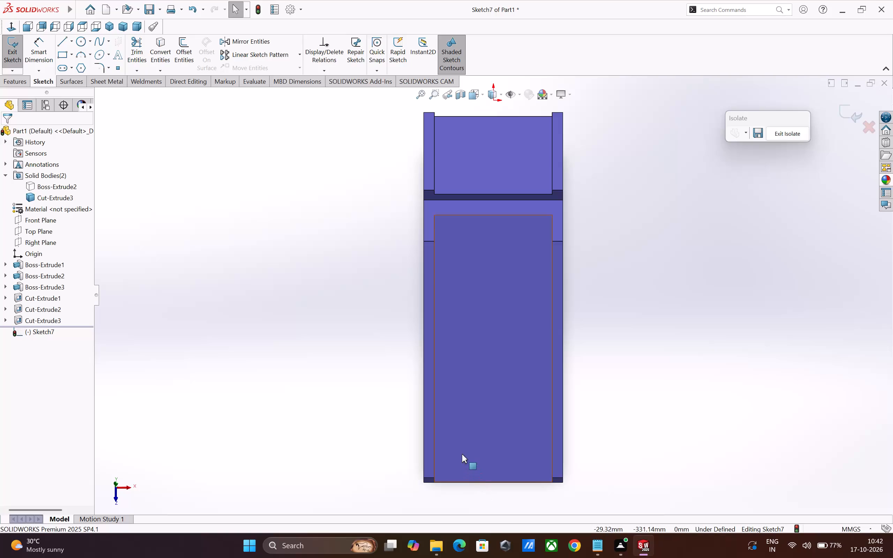
Sketch a corner rectangle about 130 mm by 64 mm across the wedge's full width, starting at a corner of its low end.
scroll(462, 457, "down", 1)
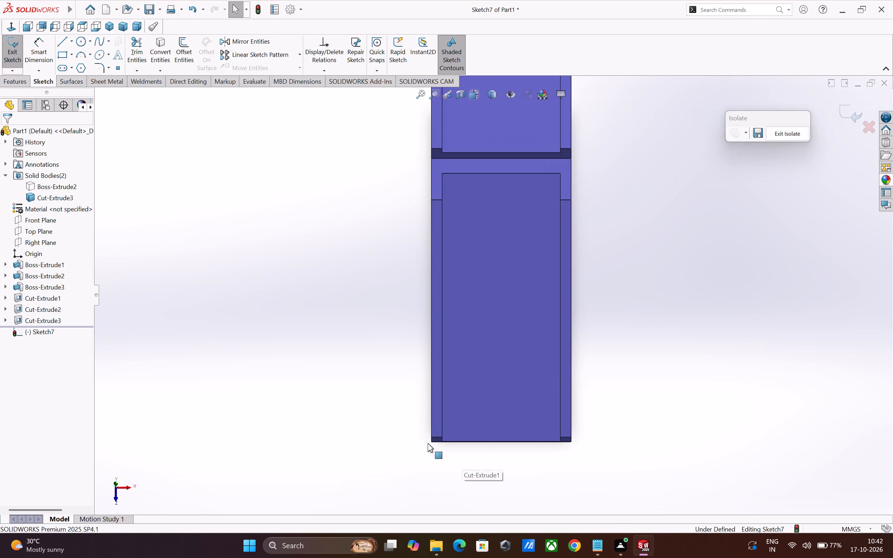
left_click(61, 56)
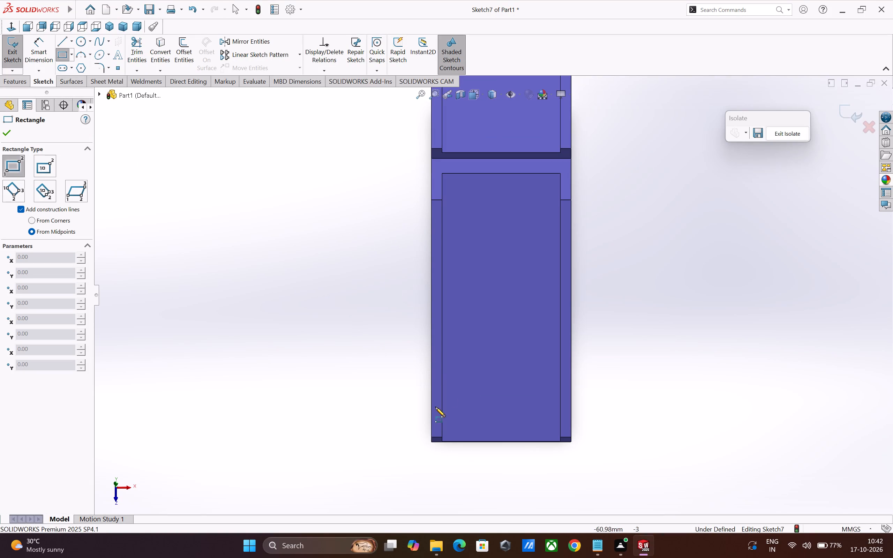
left_click(432, 442)
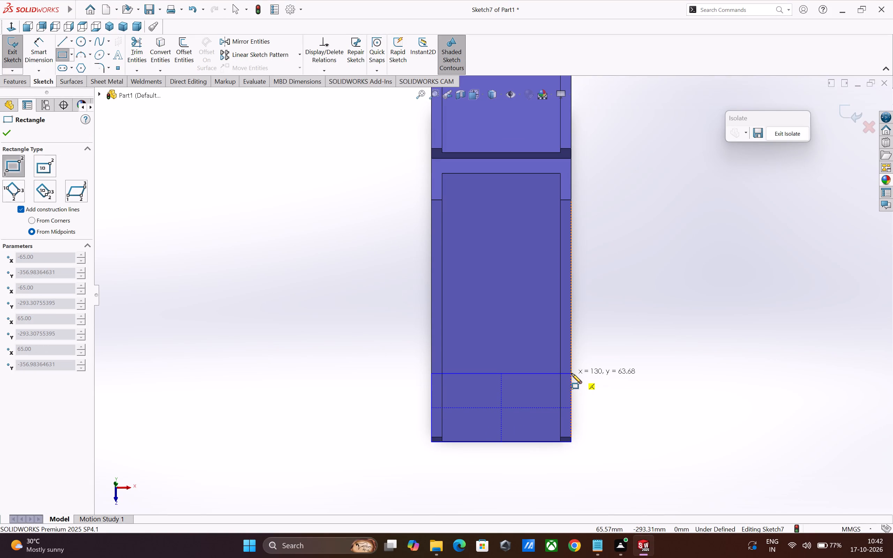
left_click(572, 374)
Dimension the rectangle's short side along the slope to 30 mm.
left_click(43, 47)
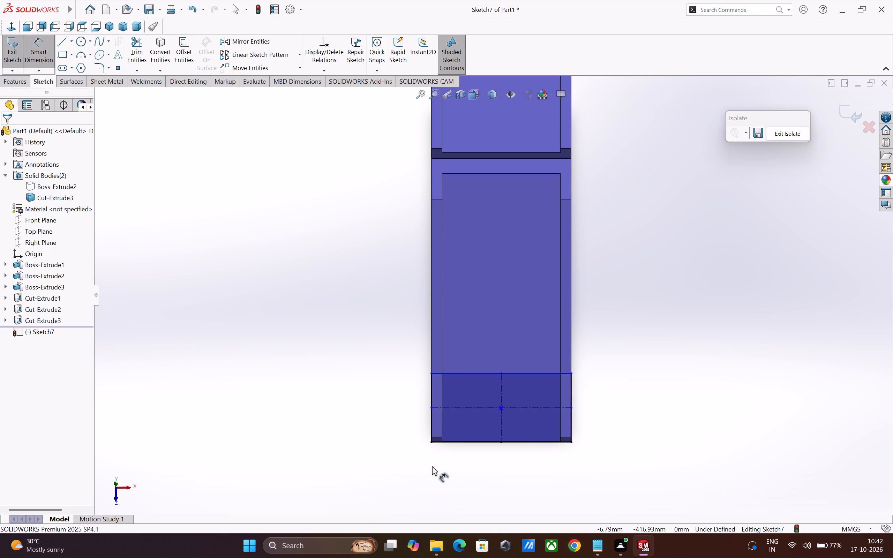
left_click(429, 436)
left_click(390, 420)
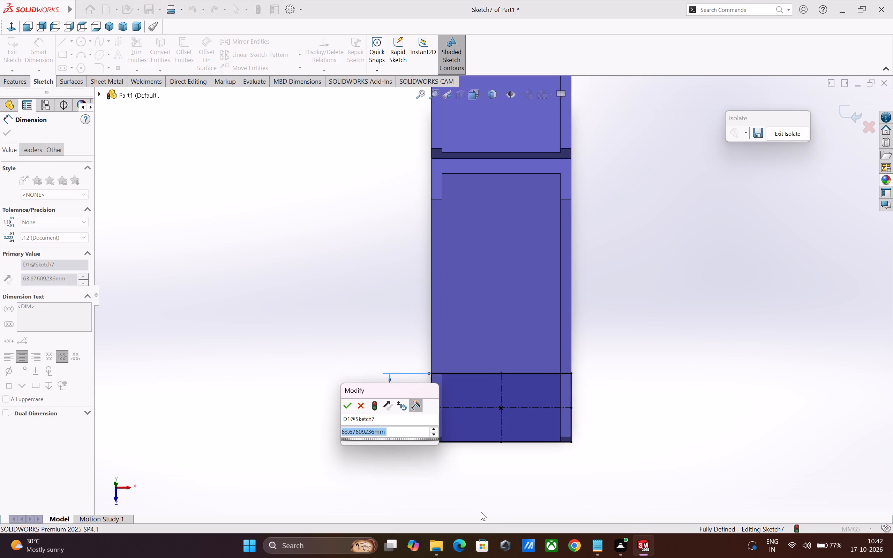
type("33")
key("BackSpace")
key("BackSpace")
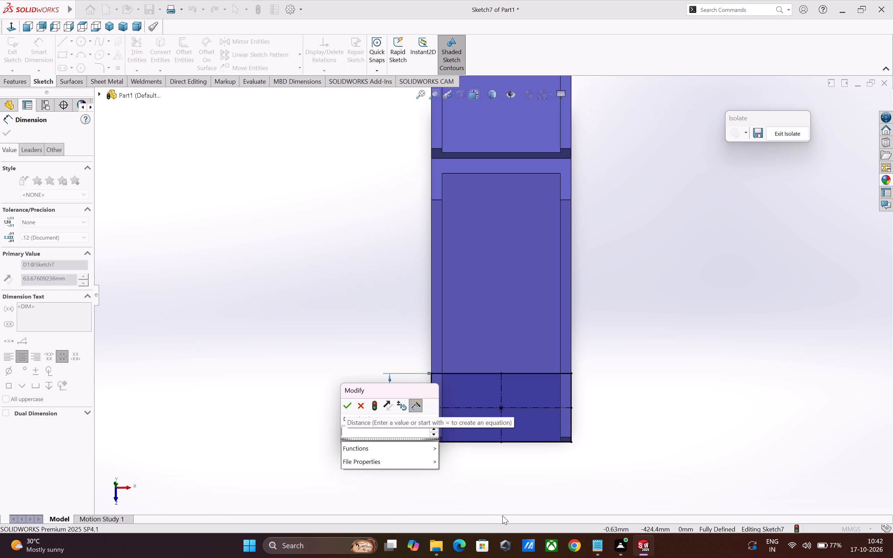
key("3")
key("0")
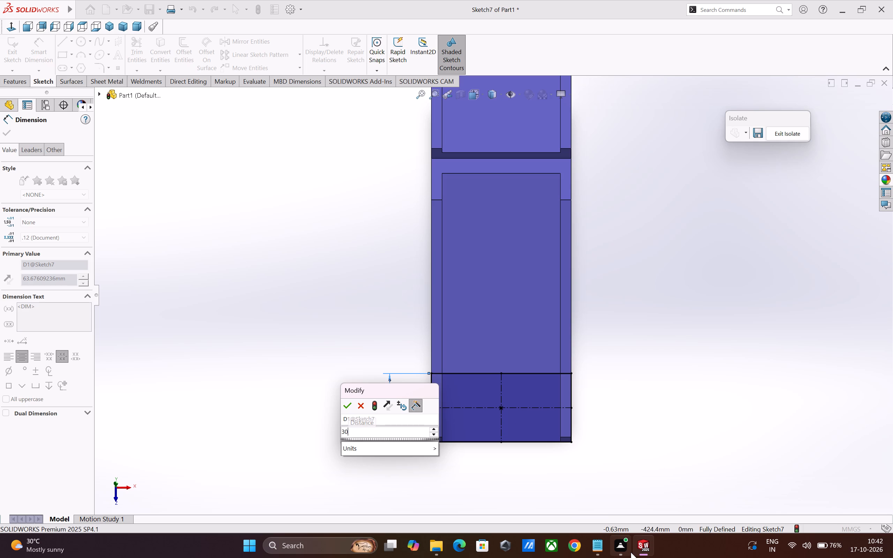
key("Return")
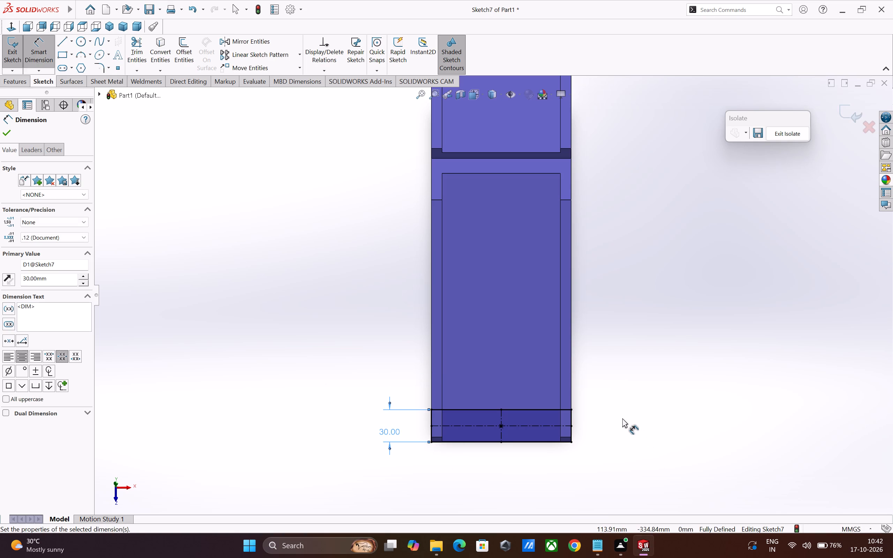
left_click(617, 418)
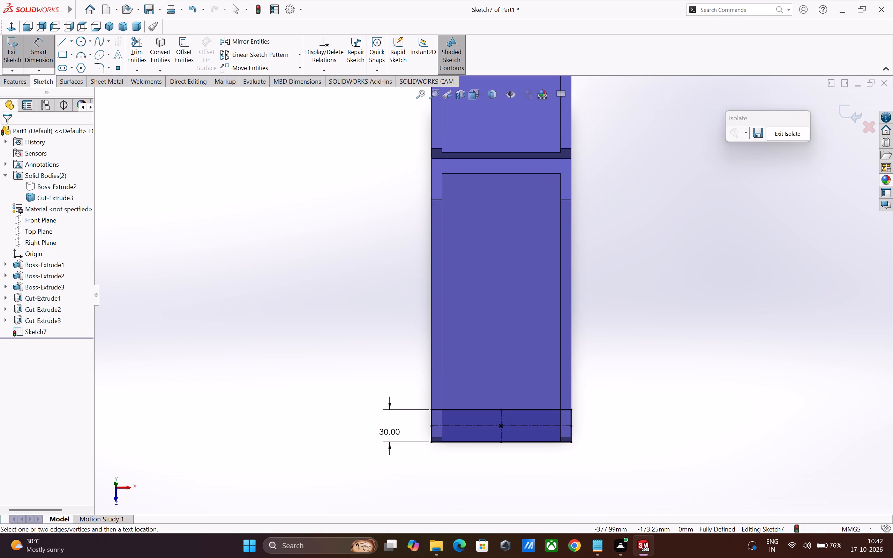
Extrude-cut the rectangle profile in the reversed direction with the Up To Next end condition, trimming the side rails at the wedge's low end.
left_click(8, 82)
left_click(140, 59)
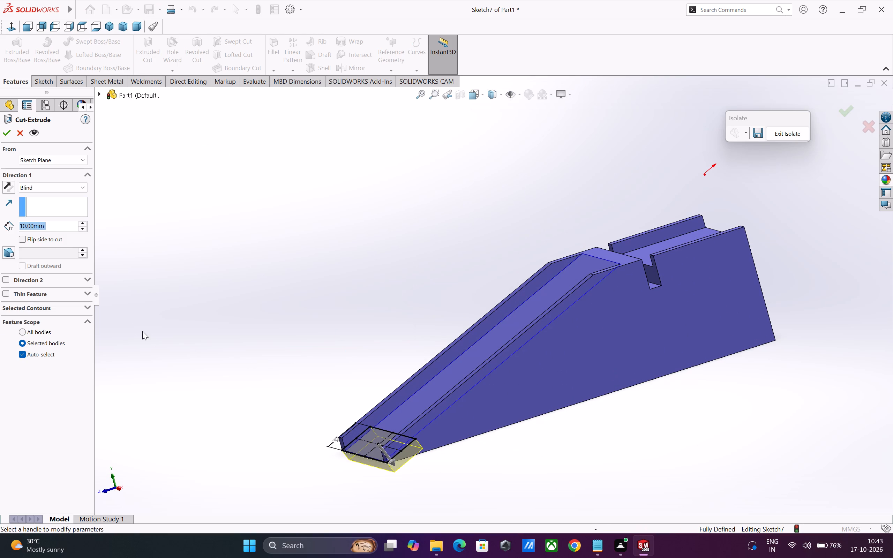
left_click(6, 190)
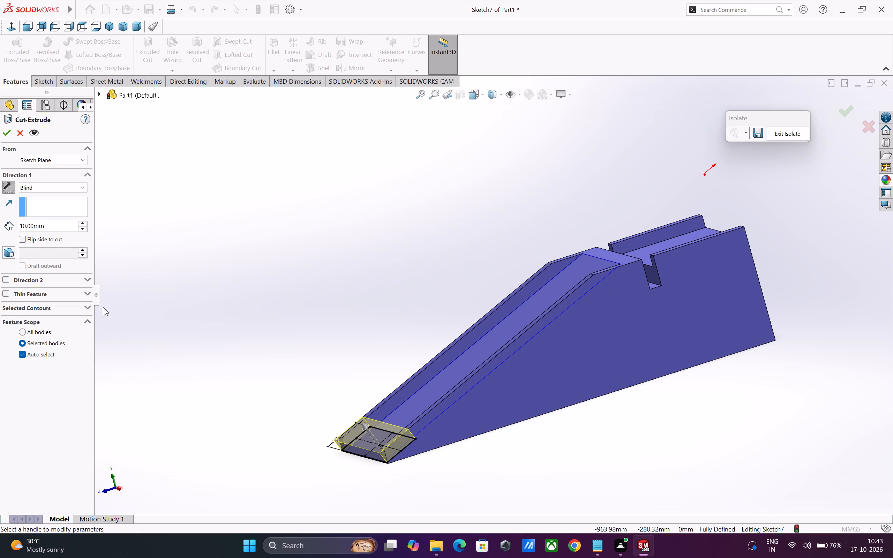
left_click(67, 185)
left_click(60, 220)
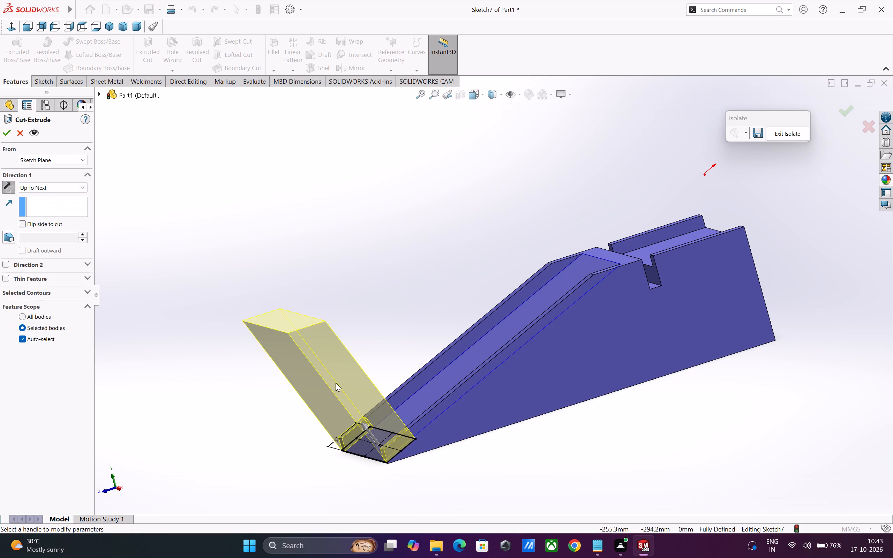
scroll(525, 462, "up", 2)
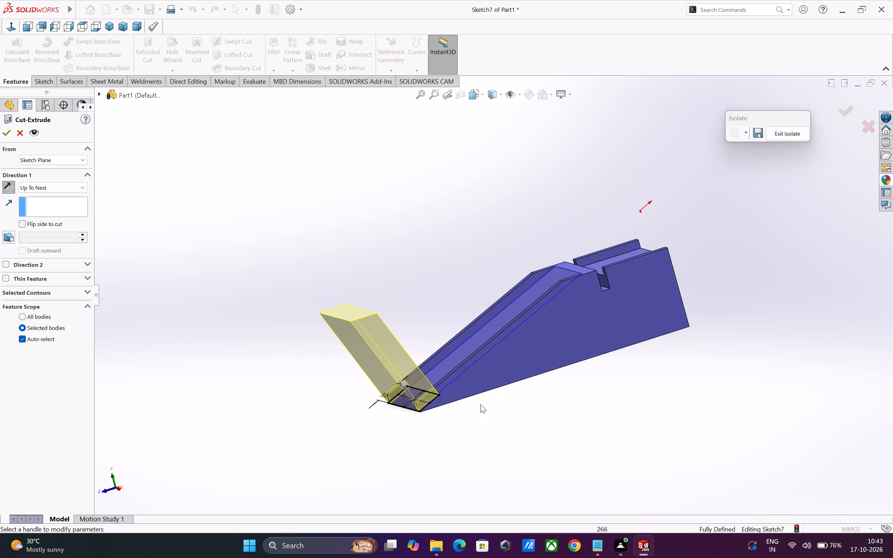
scroll(432, 382, "down", 1)
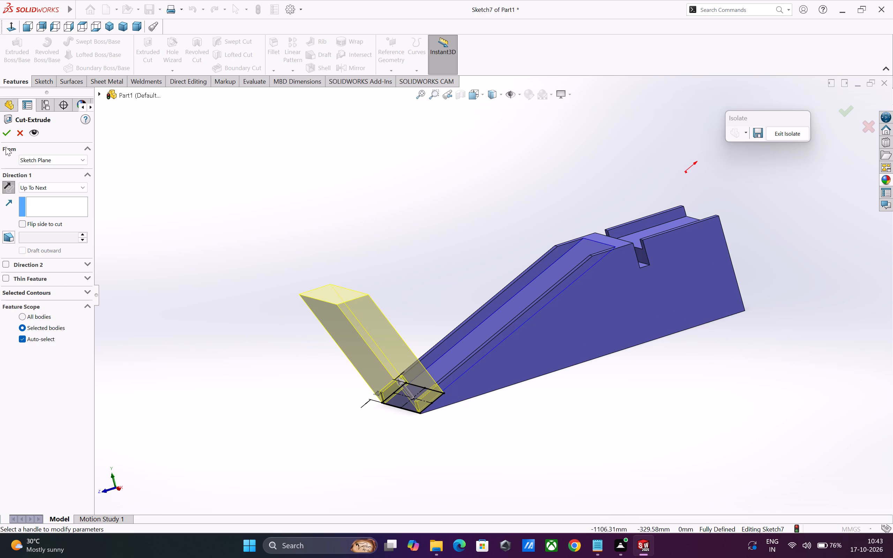
left_click(6, 136)
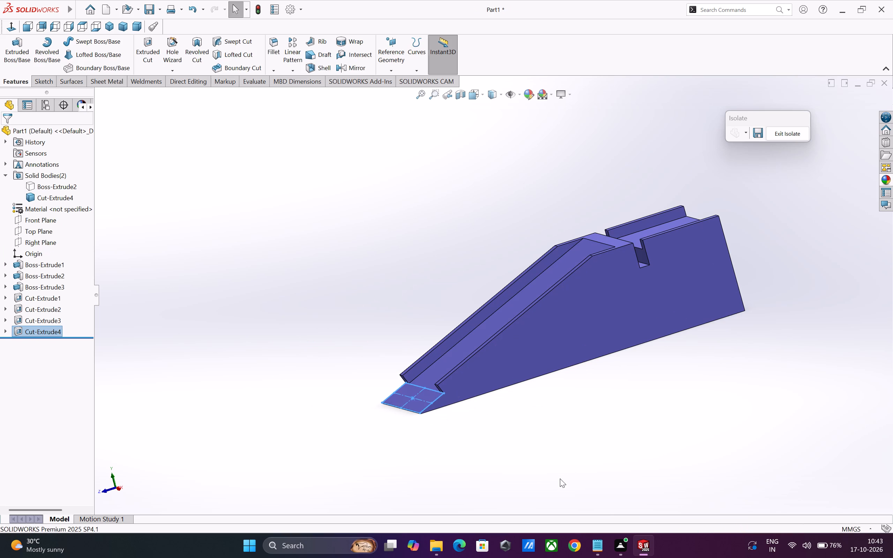
left_click(562, 476)
Examine the wedge body from several angles with its base extrusion's dimensions shown, focusing on the thin low end.
middle_click_drag(510, 455, 537, 458)
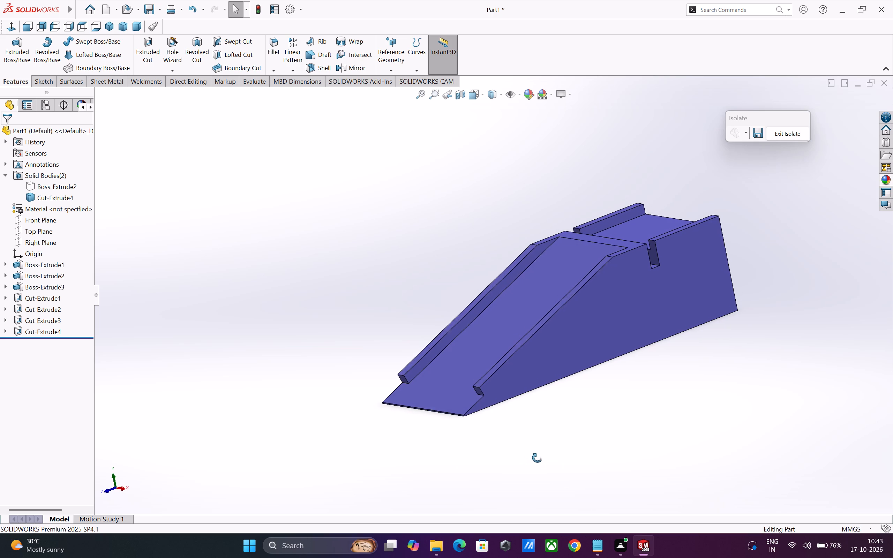
middle_click_drag(537, 458, 586, 455)
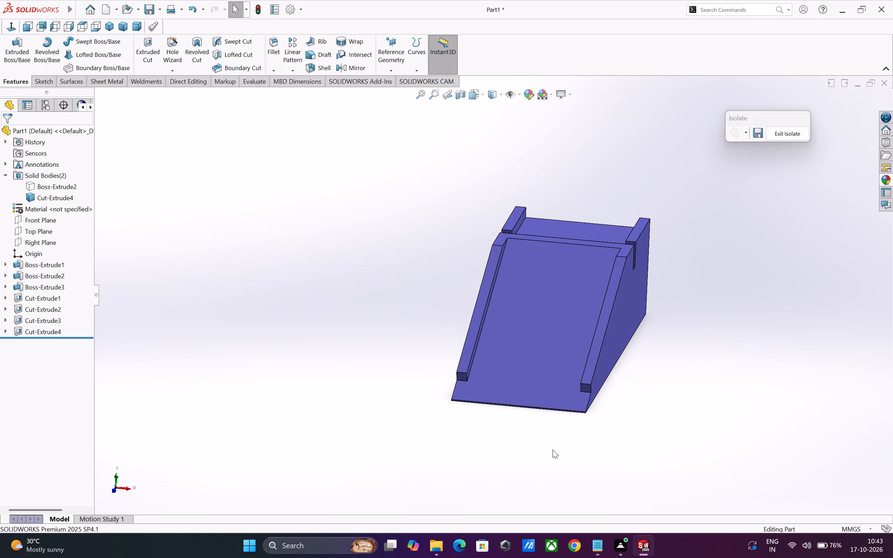
left_click(56, 287)
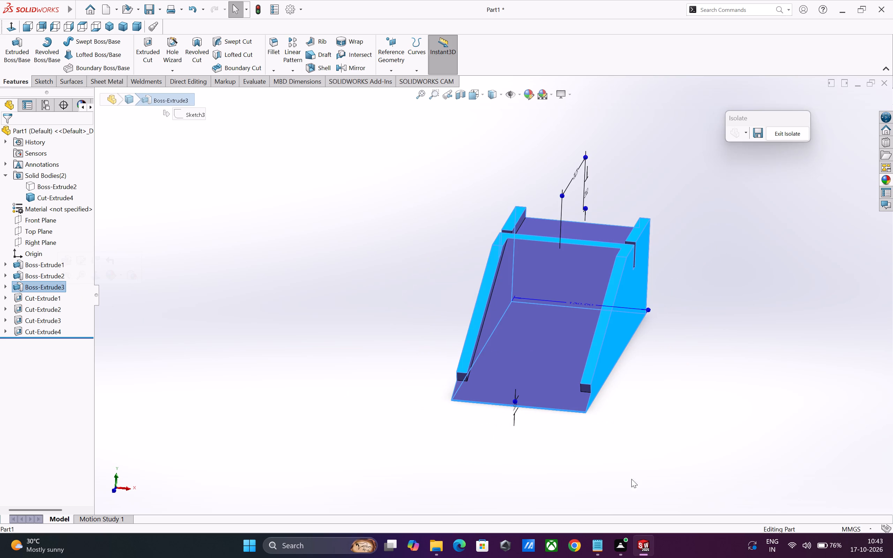
middle_click_drag(678, 497, 602, 500)
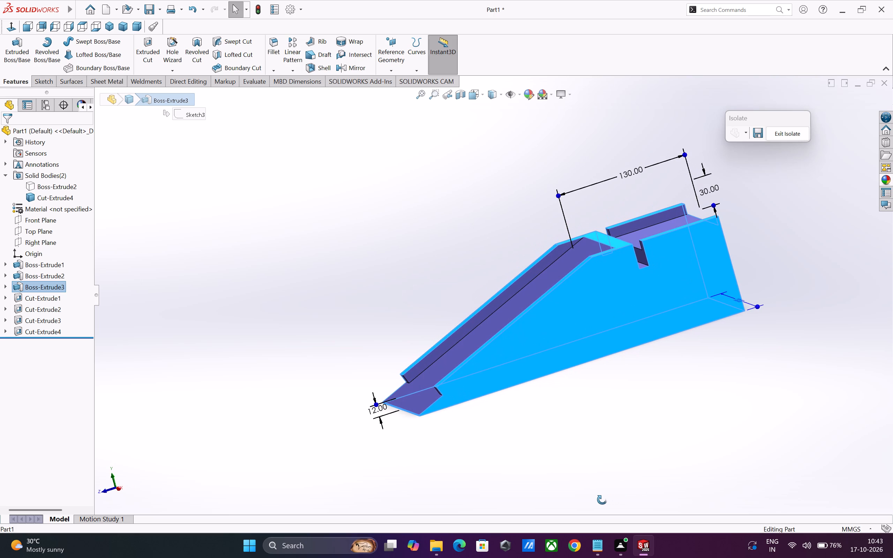
middle_click_drag(602, 500, 589, 501)
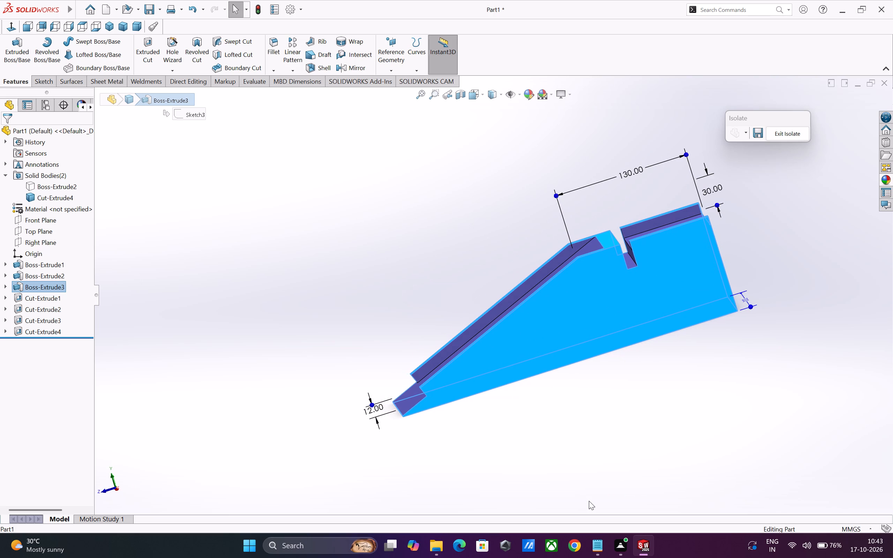
scroll(588, 449, "up", 2)
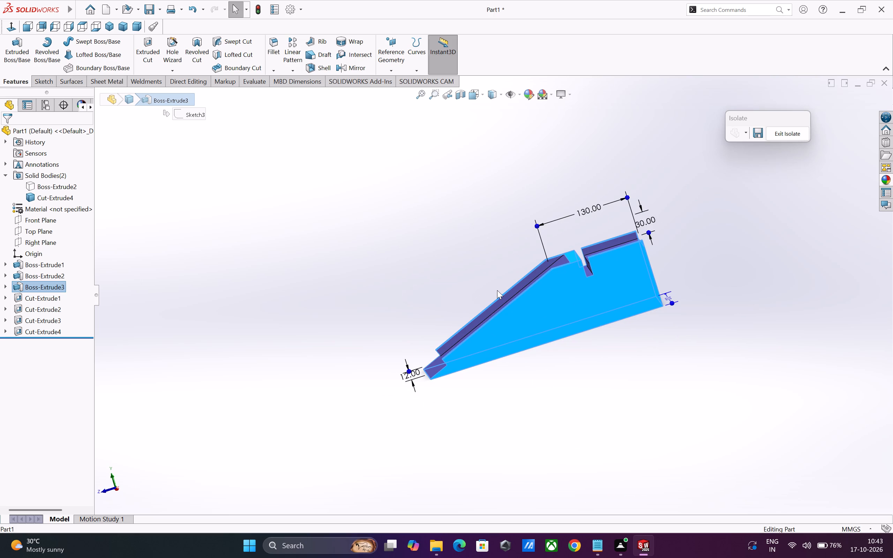
scroll(497, 290, "down", 1)
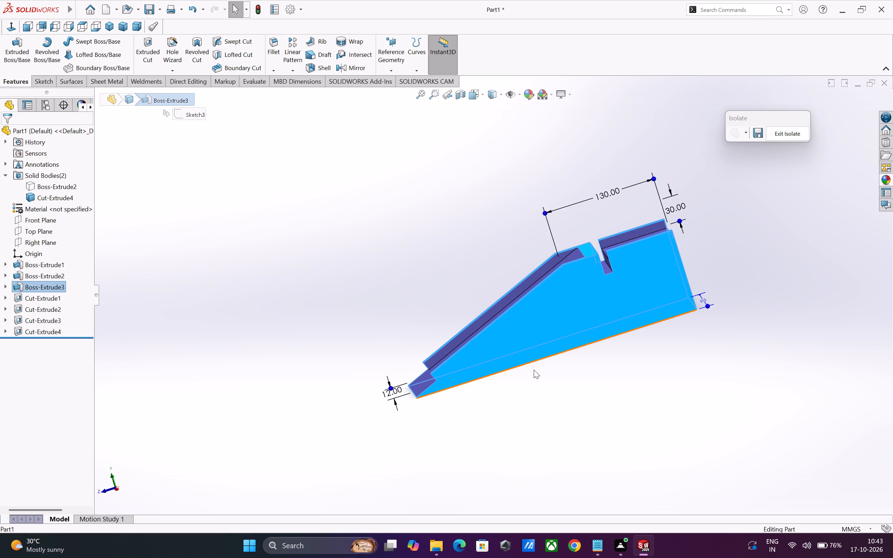
scroll(563, 390, "up", 1)
scroll(537, 326, "down", 1)
middle_click_drag(513, 329, 626, 315)
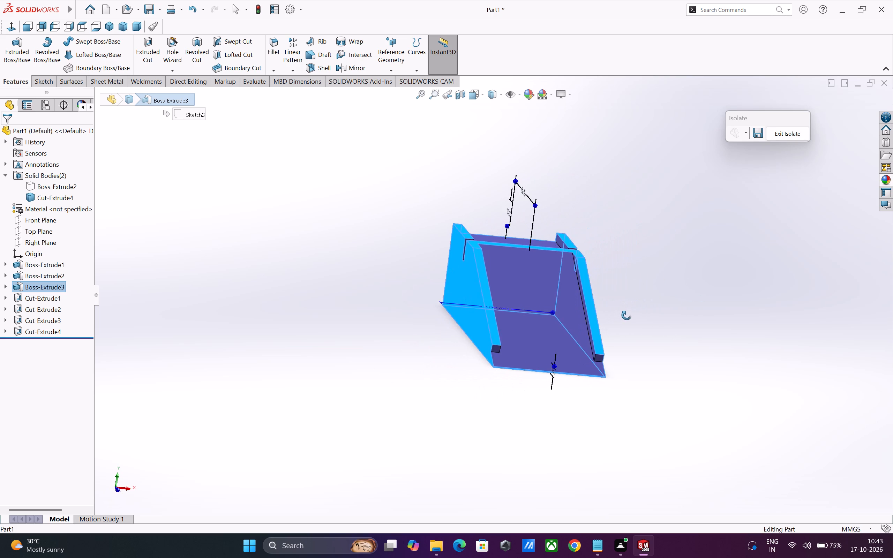
middle_click_drag(626, 315, 633, 312)
scroll(524, 300, "up", 1)
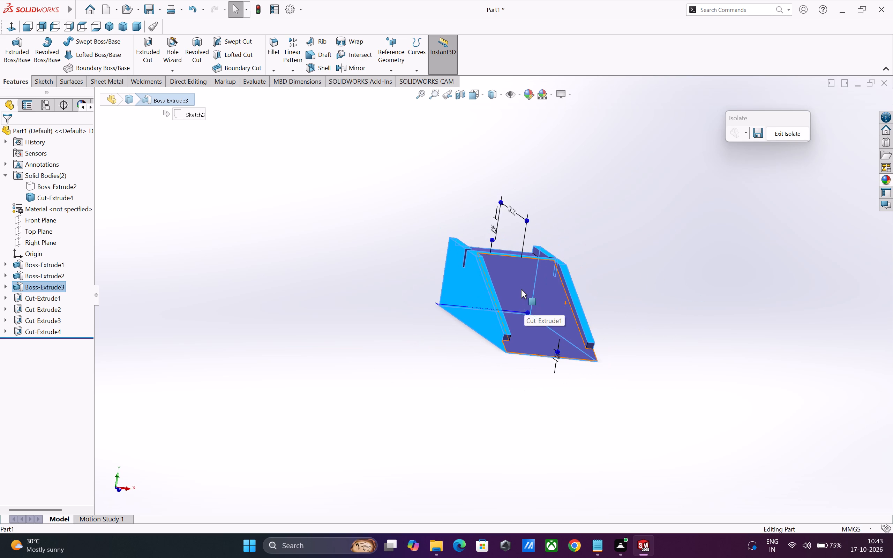
scroll(521, 289, "down", 2)
middle_click_drag(523, 302, 464, 302)
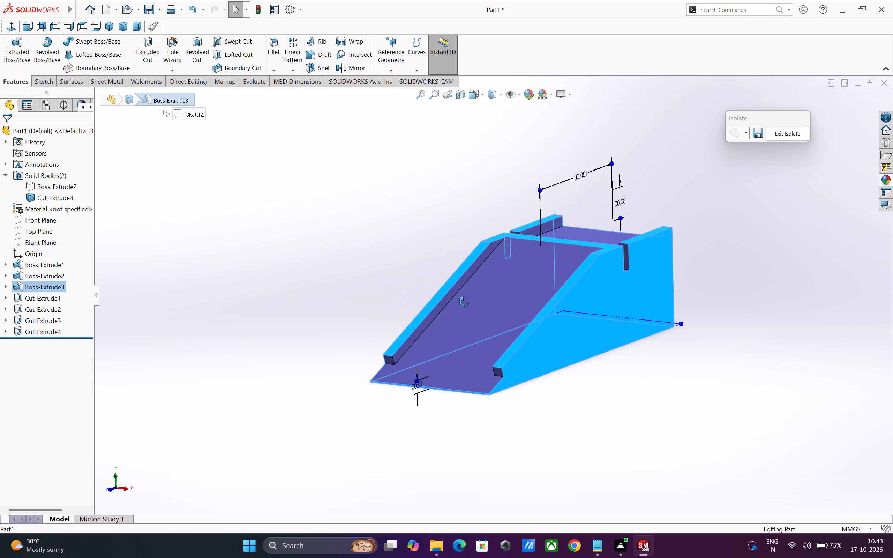
middle_click_drag(464, 302, 454, 302)
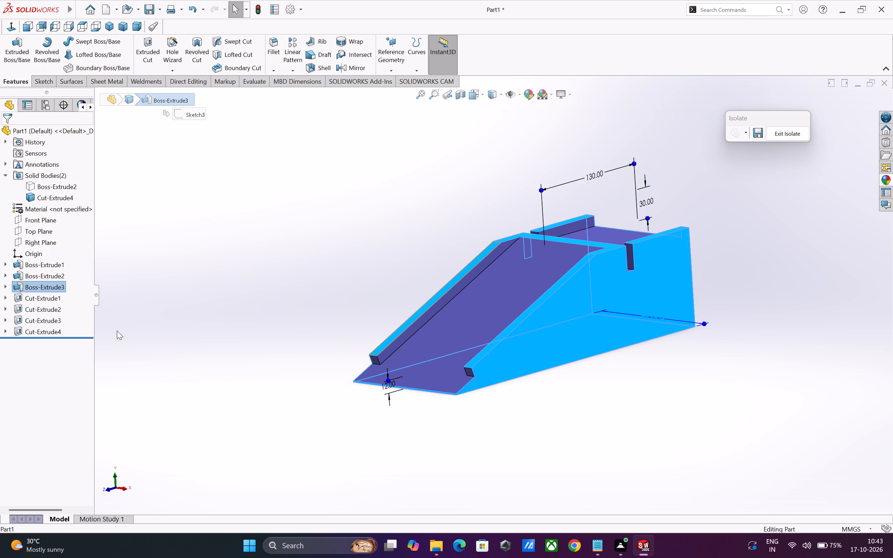
Edit the wedge's base profile sketch, setting the height of its low-end vertical edge to 20 mm, and rebuild the wedge.
left_click(5, 285)
left_click(33, 299)
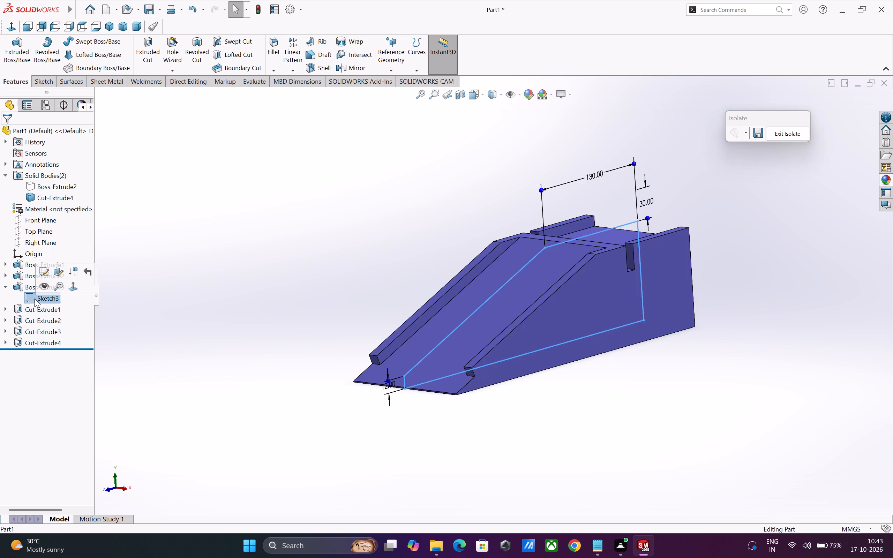
left_click(45, 269)
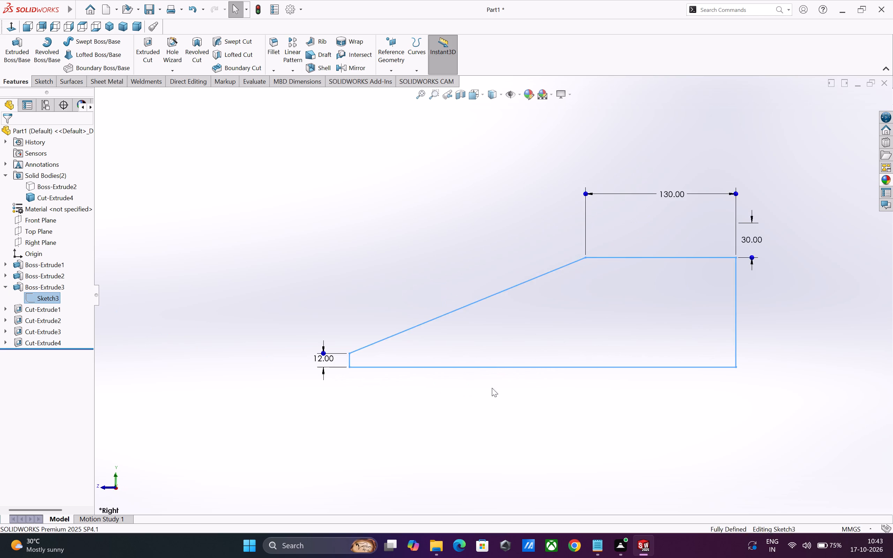
scroll(372, 325, "down", 1)
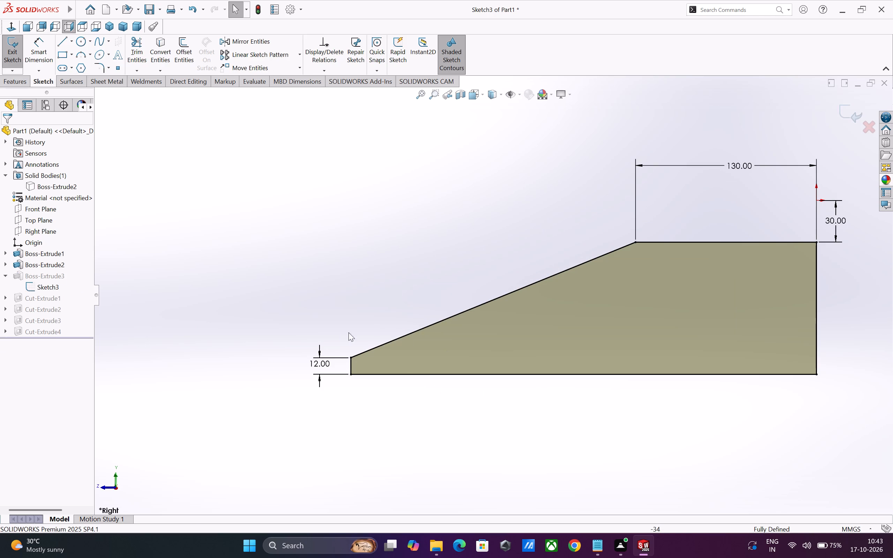
double_click(311, 362)
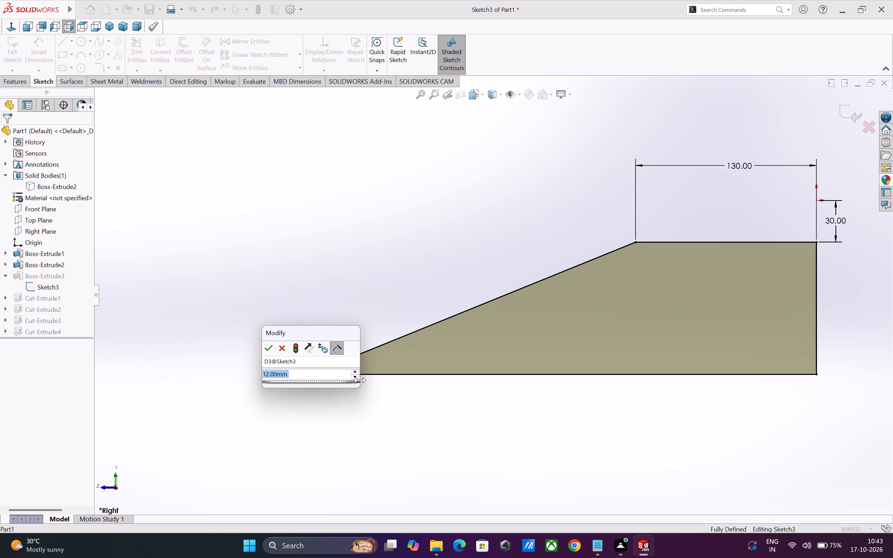
type("20")
key("Return")
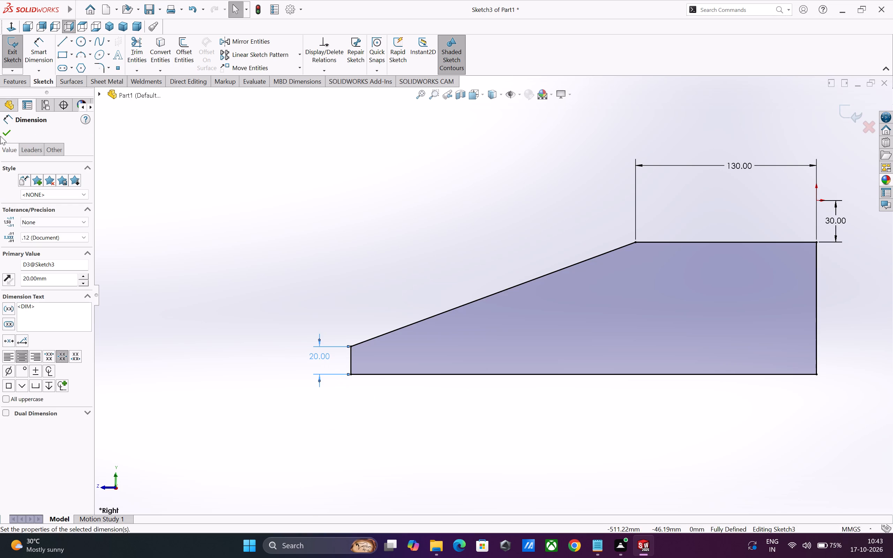
left_click(5, 134)
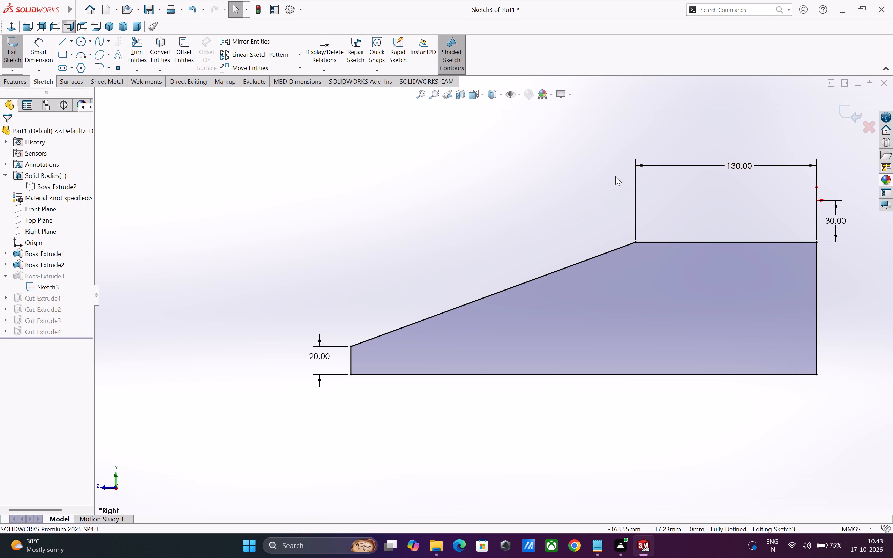
left_click(842, 115)
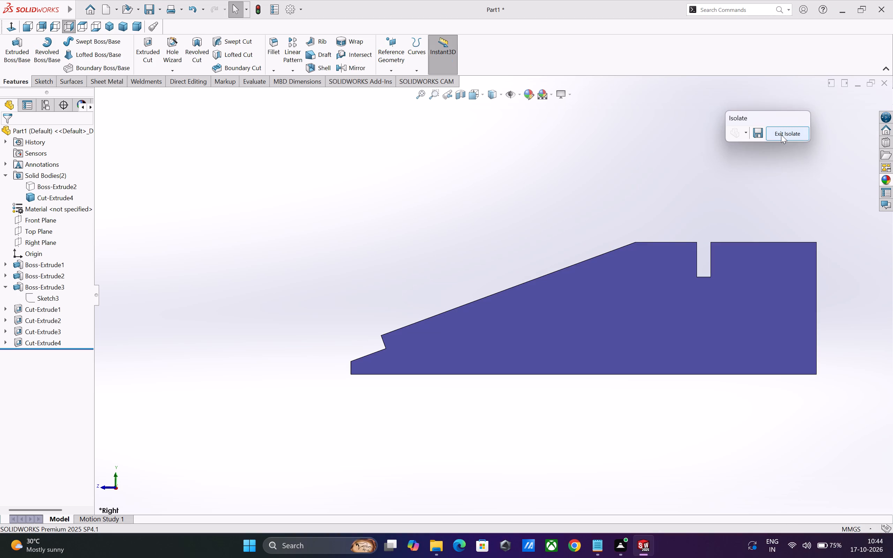
Exit the wedge's isolation and orbit to view the complete part from an angle.
left_click(781, 135)
middle_click_drag(232, 294, 313, 366)
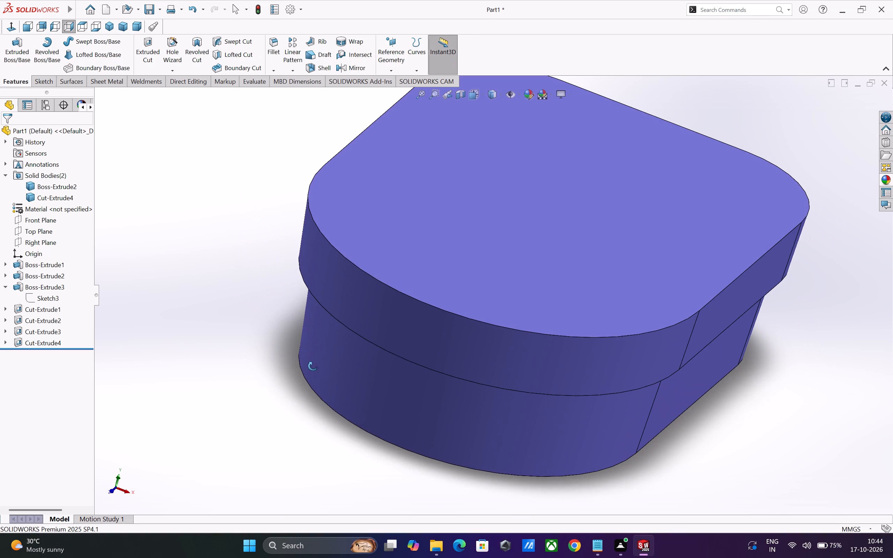
middle_click_drag(313, 366, 278, 337)
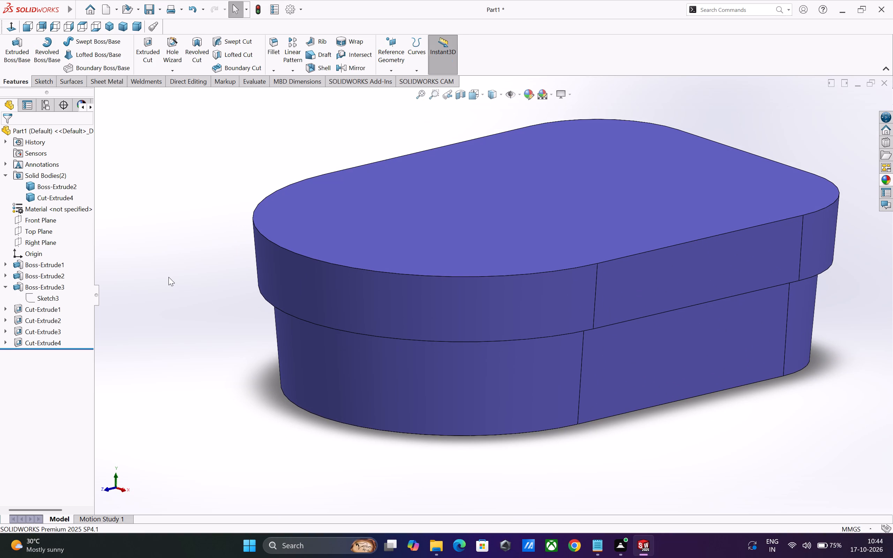
Isolate the wedge body.
right_click(46, 194)
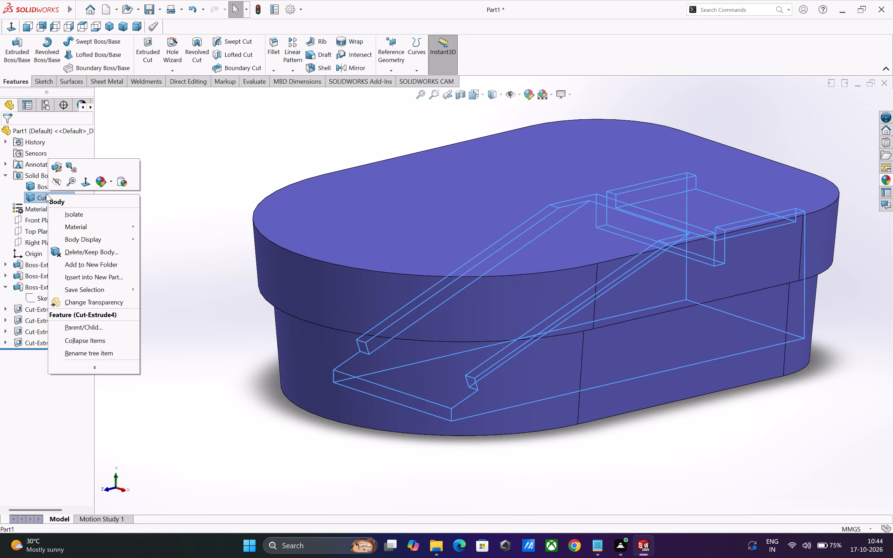
left_click(67, 219)
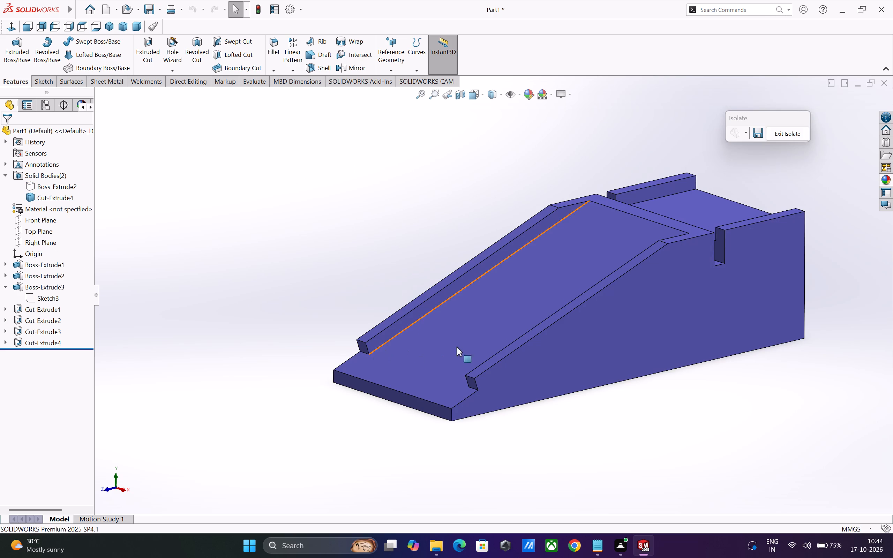
Examine the isolated wedge from several angles, focusing on the side rails and the low front end.
left_click(618, 428)
middle_click_drag(618, 428, 693, 432)
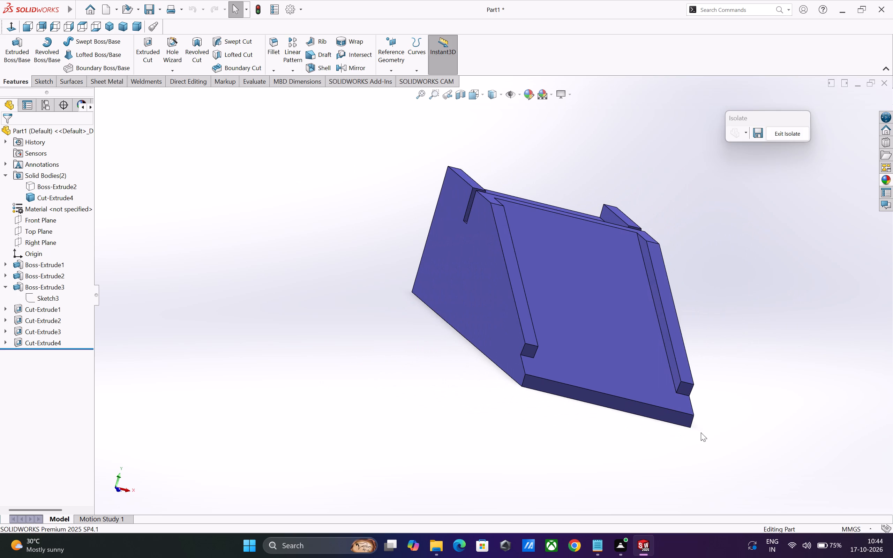
middle_click_drag(707, 431, 602, 420)
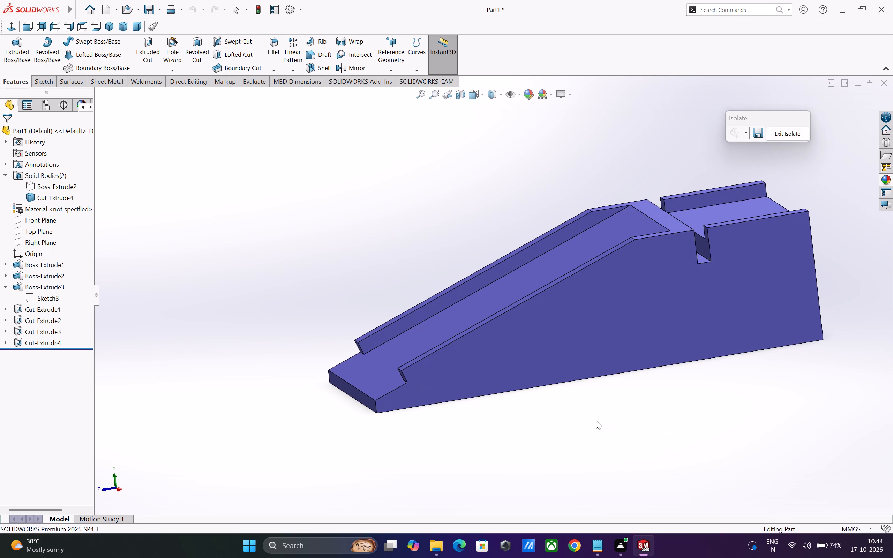
scroll(523, 425, "up", 2)
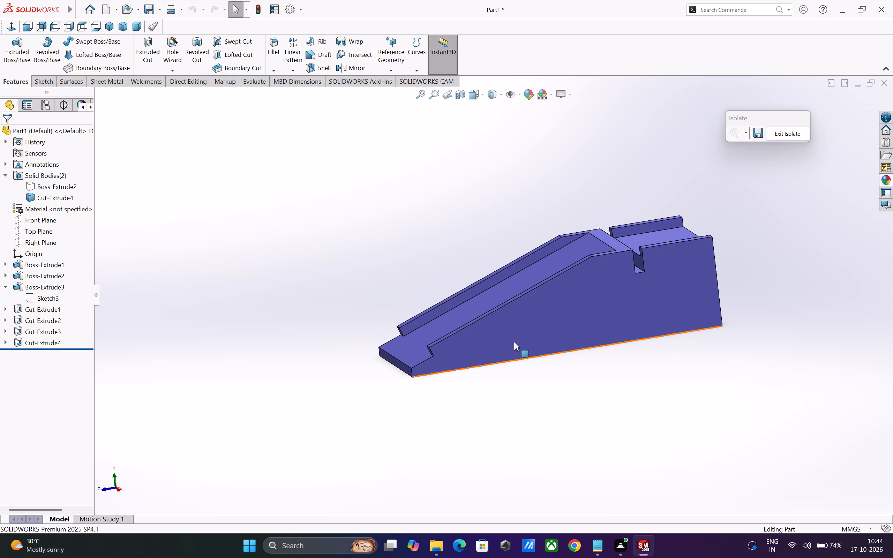
scroll(514, 342, "down", 2)
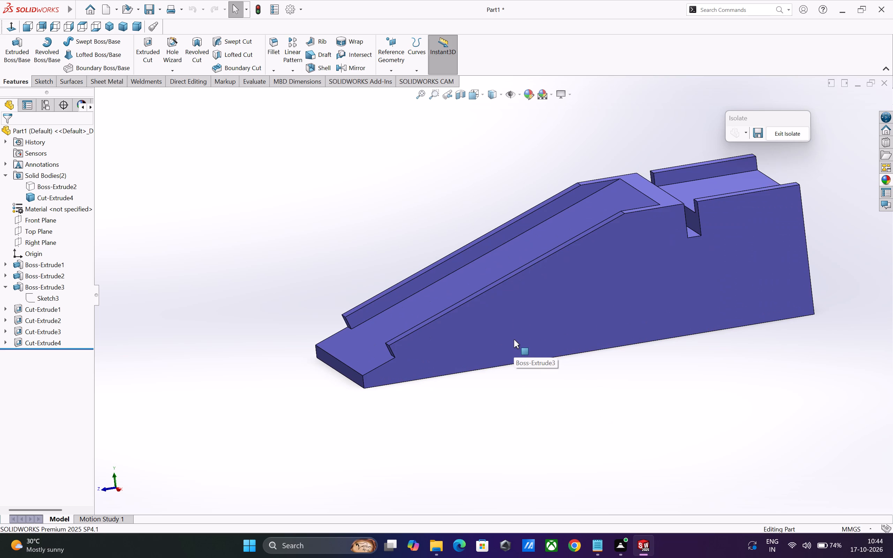
scroll(537, 354, "up", 2)
scroll(519, 314, "up", 2)
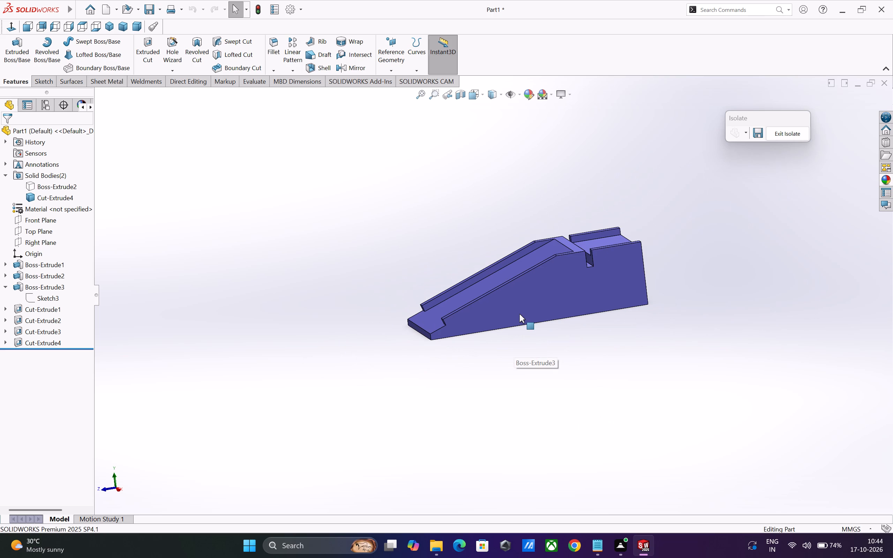
scroll(483, 338, "down", 2)
middle_click_drag(474, 336, 525, 335)
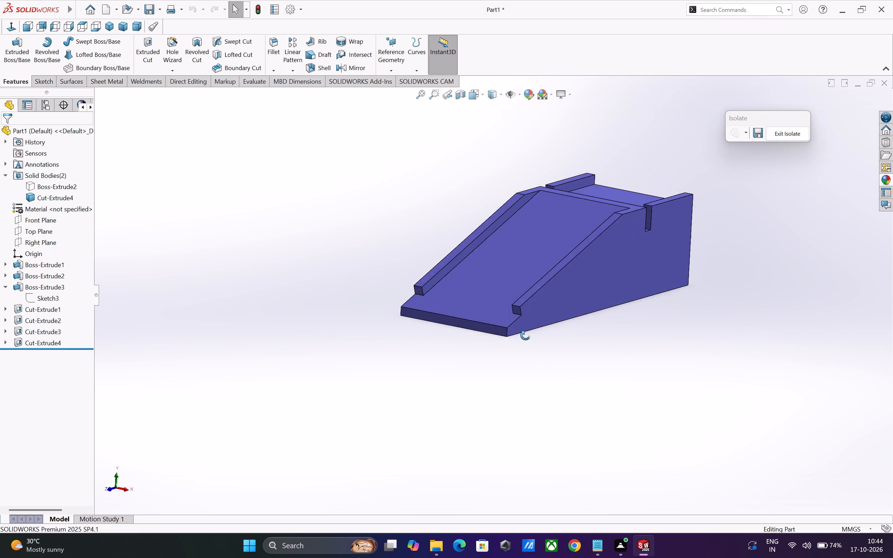
middle_click_drag(525, 335, 538, 335)
Fillet the two short vertical corner edges at the wedge's low end with a 20 mm radius.
left_click(274, 52)
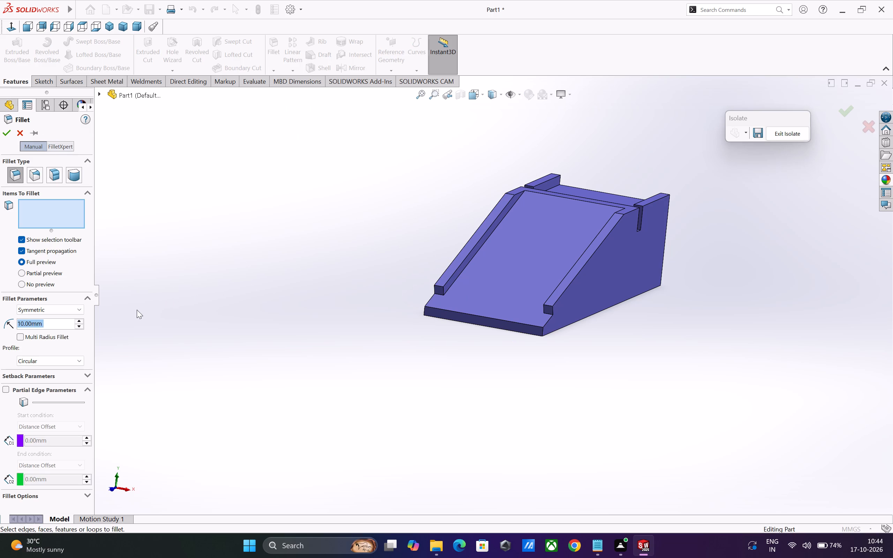
key("2")
key("0")
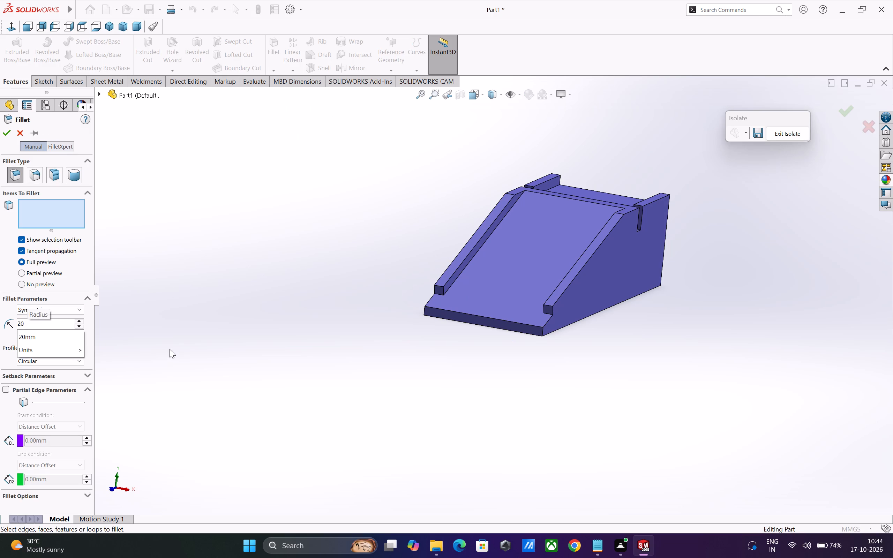
key("Return")
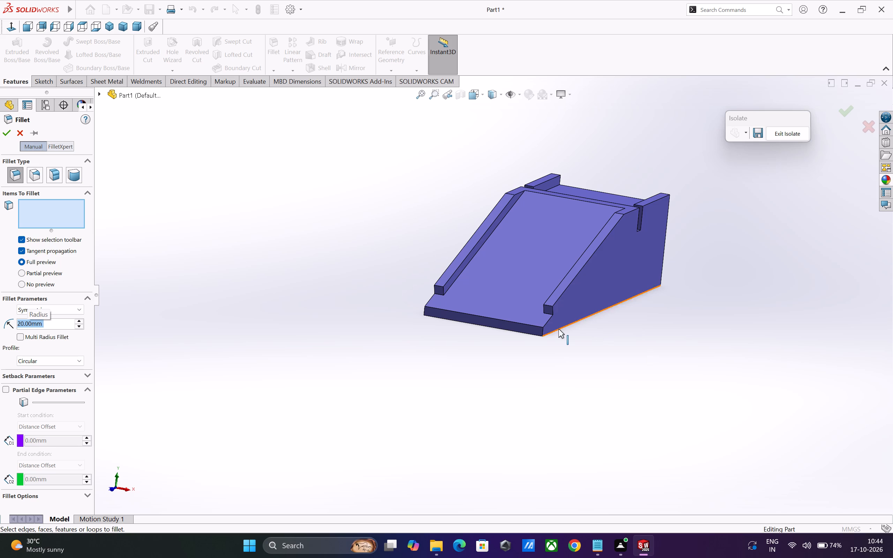
left_click(543, 331)
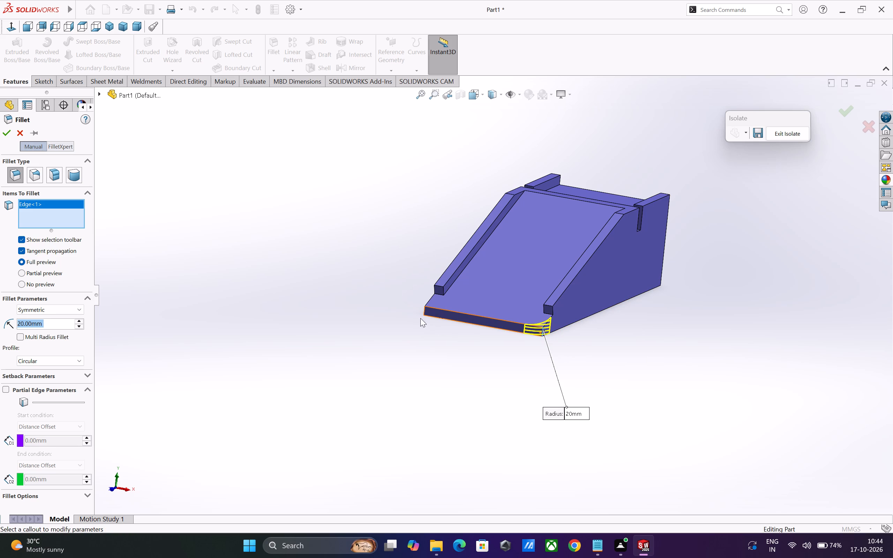
left_click(424, 313)
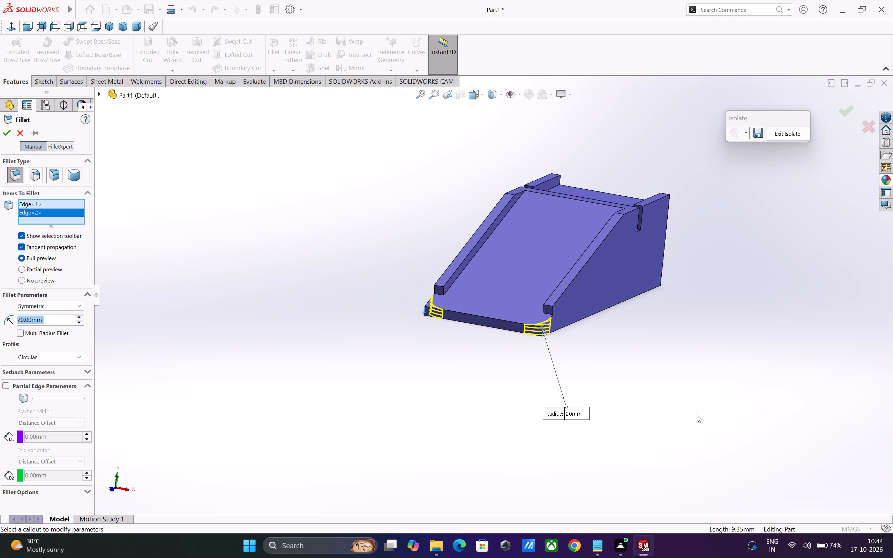
left_click(3, 134)
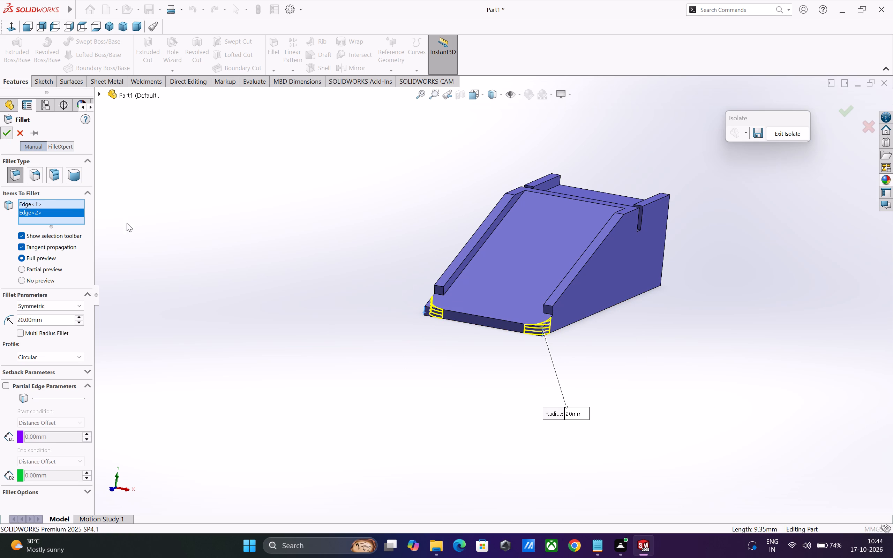
On the top recess floor, sketch a centred straight slot running lengthwise, about 38 mm between centres and 15 mm wide.
scroll(578, 391, "up", 3)
scroll(578, 304, "down", 2)
middle_click_drag(577, 278, 562, 287)
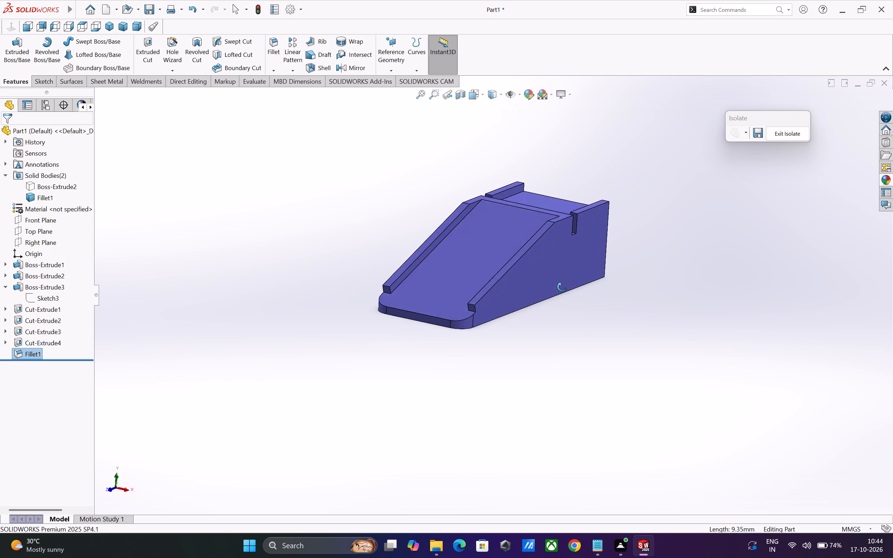
middle_click_drag(562, 287, 549, 338)
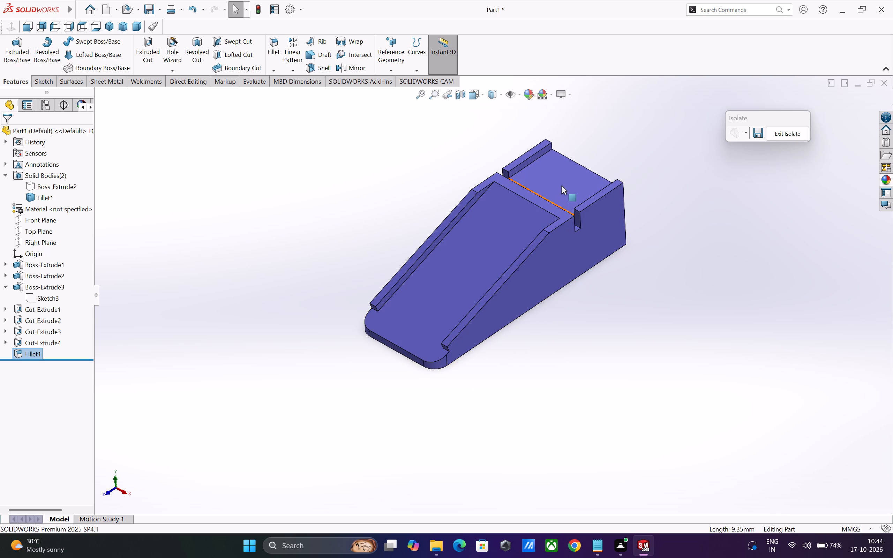
left_click(561, 186)
left_click(596, 169)
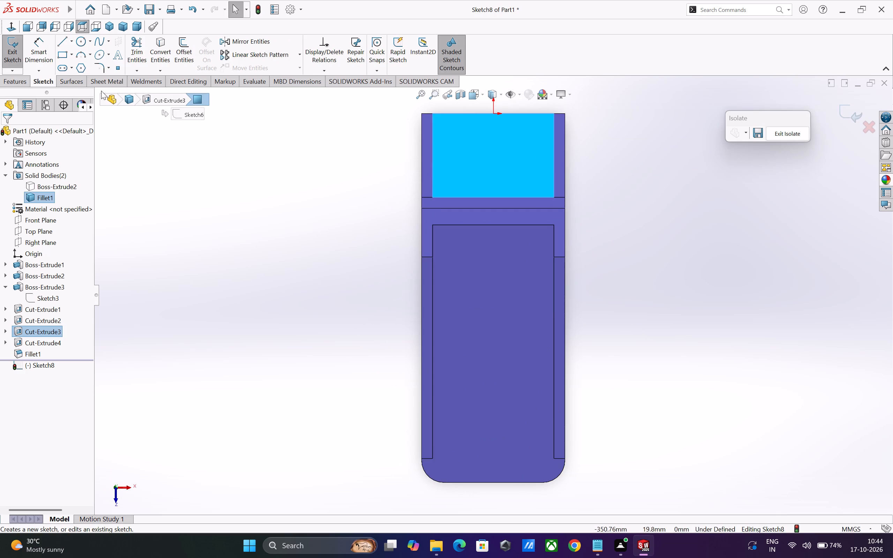
left_click(65, 69)
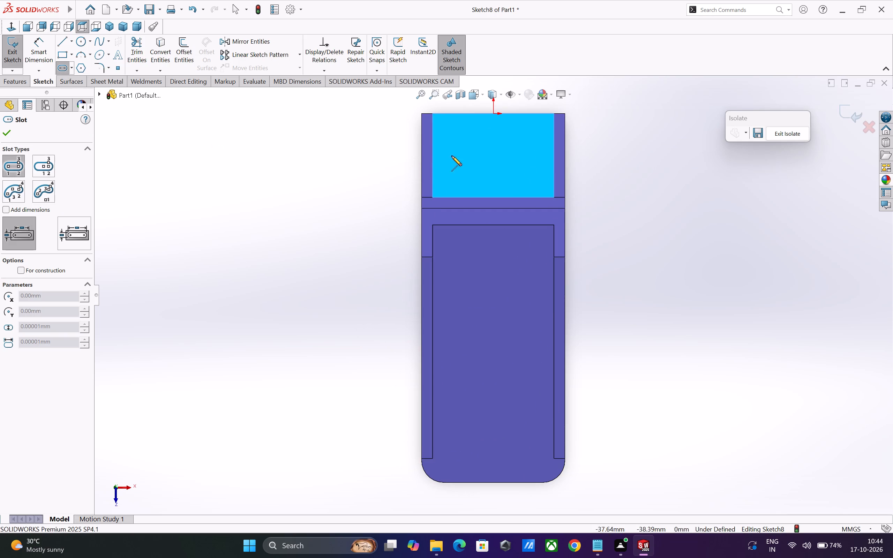
left_click(493, 134)
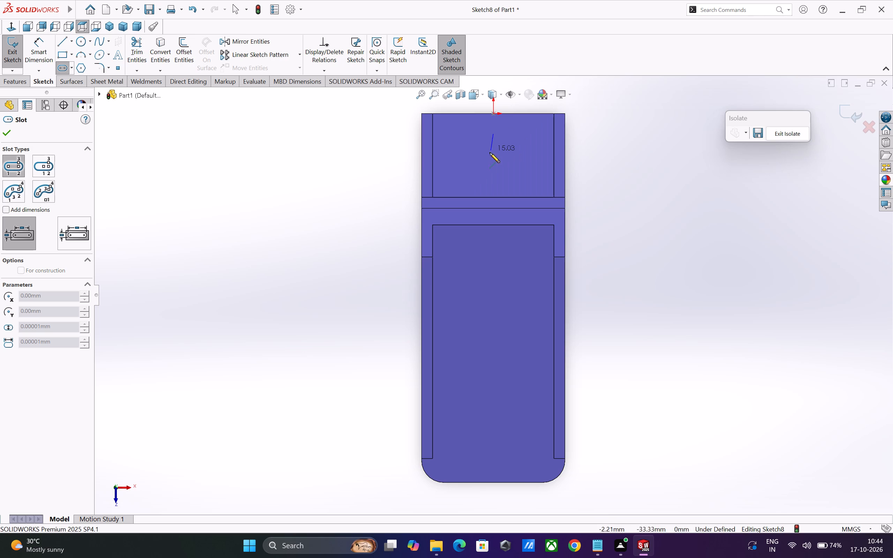
left_click(493, 175)
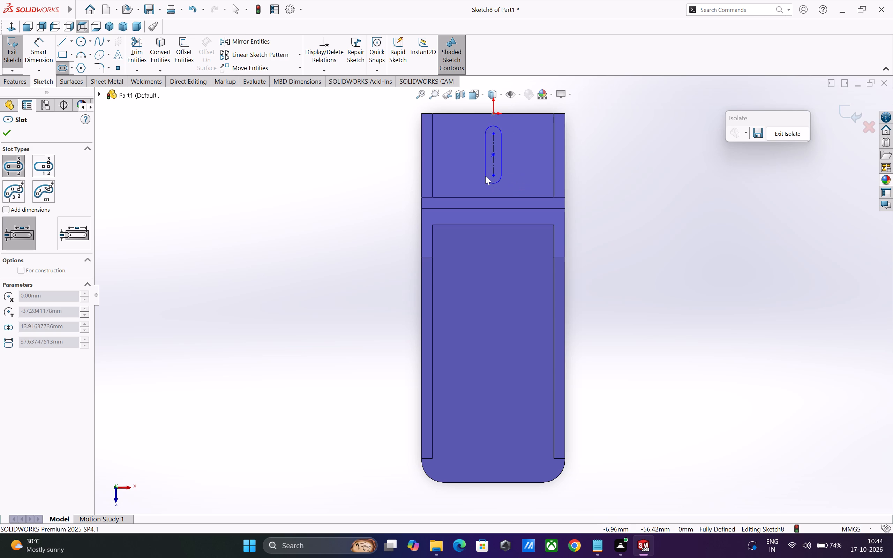
left_click(485, 176)
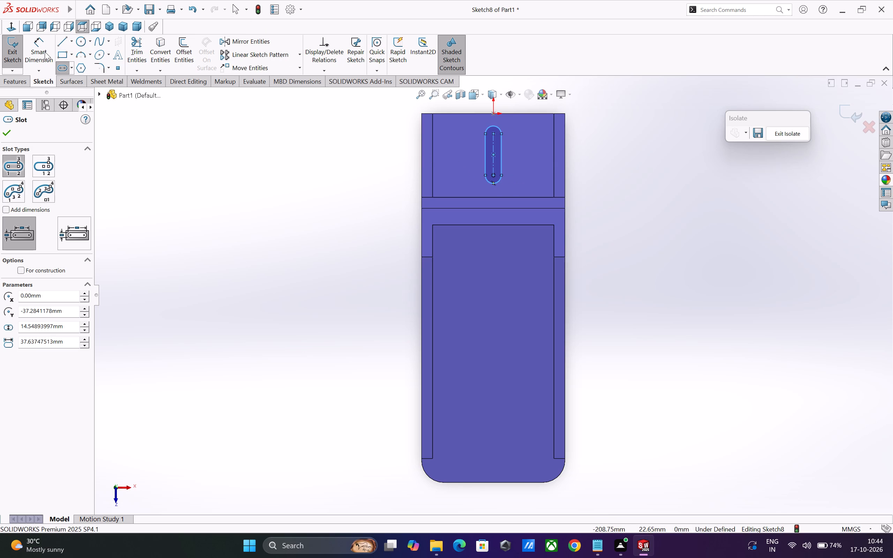
Dimension the slot's outer end centre 15 mm from the edge at the wedge's tall end.
left_click(45, 52)
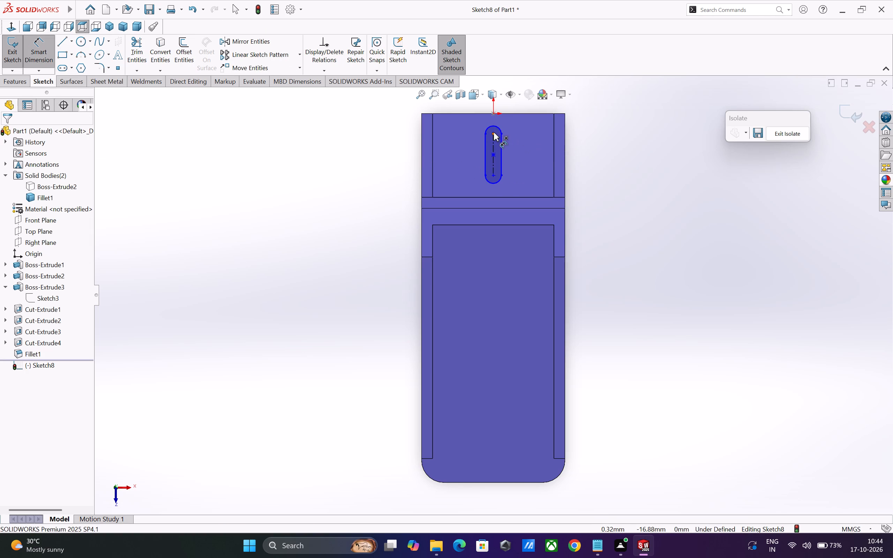
left_click(494, 132)
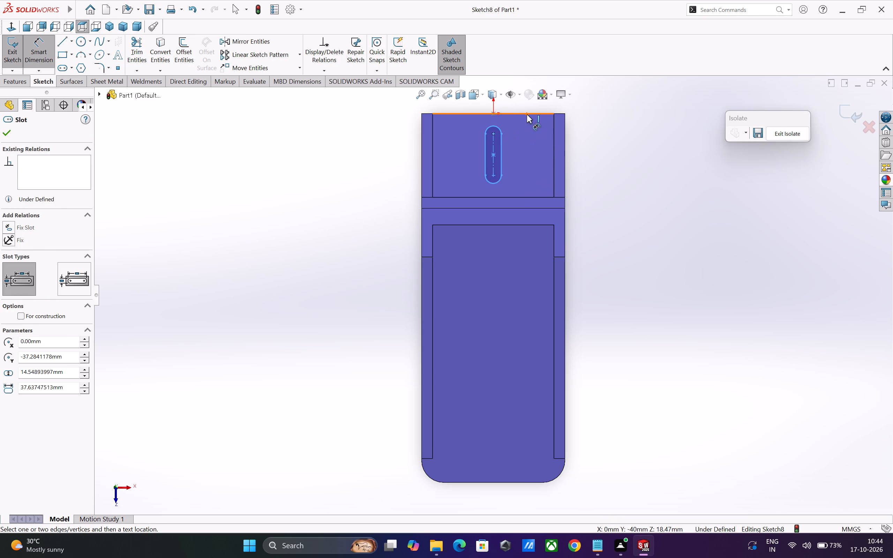
left_click(527, 114)
left_click(526, 123)
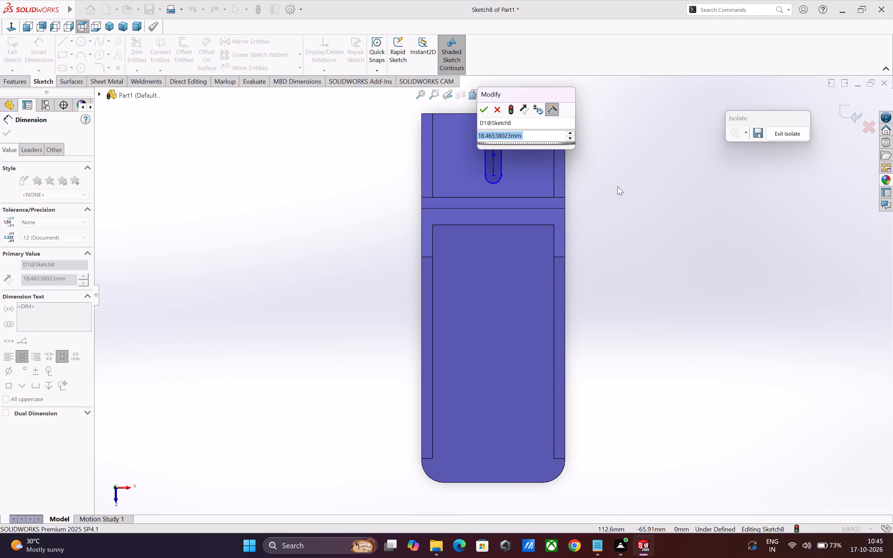
key("1")
key("5")
key("Return")
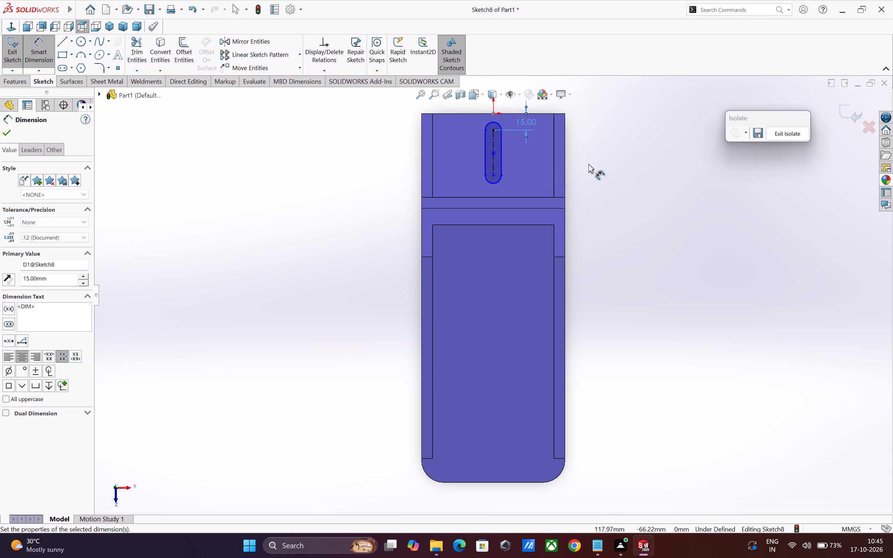
Dimension the slot's other end centre 15 mm from the recess floor edge at the crosswise groove.
scroll(506, 147, "down", 1)
scroll(523, 239, "up", 4)
scroll(515, 192, "down", 4)
scroll(473, 284, "down", 2)
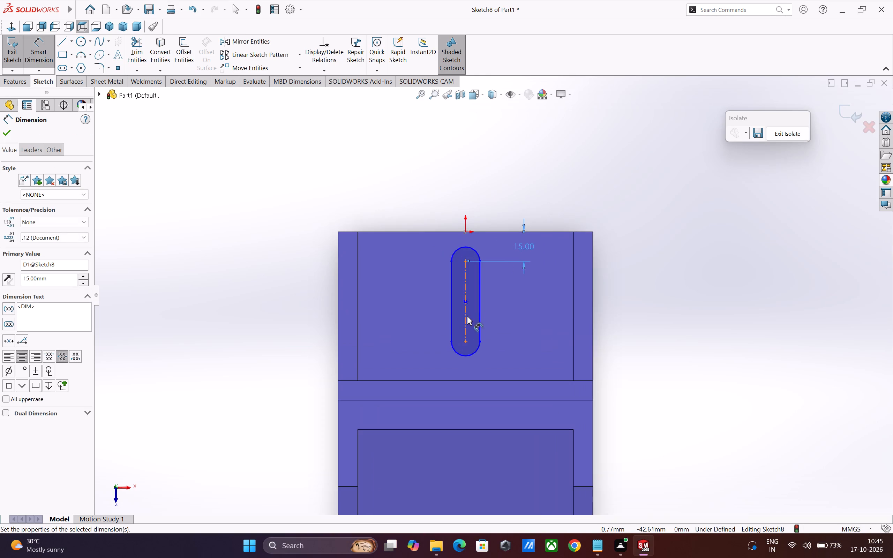
scroll(467, 319, "down", 1)
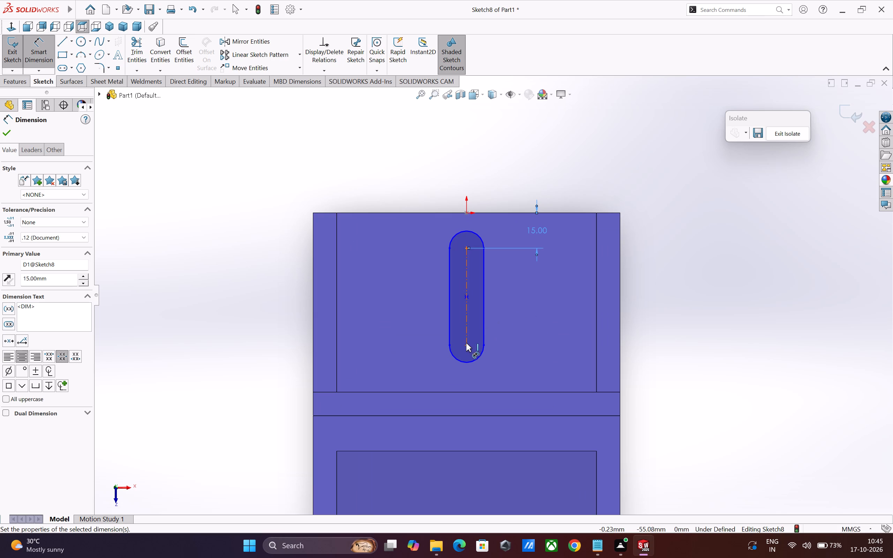
left_click(466, 346)
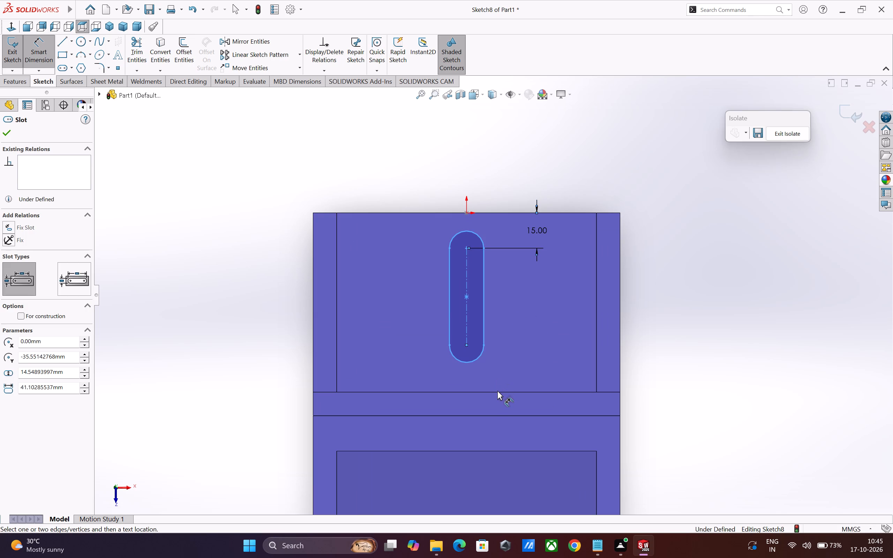
left_click(497, 392)
left_click(538, 369)
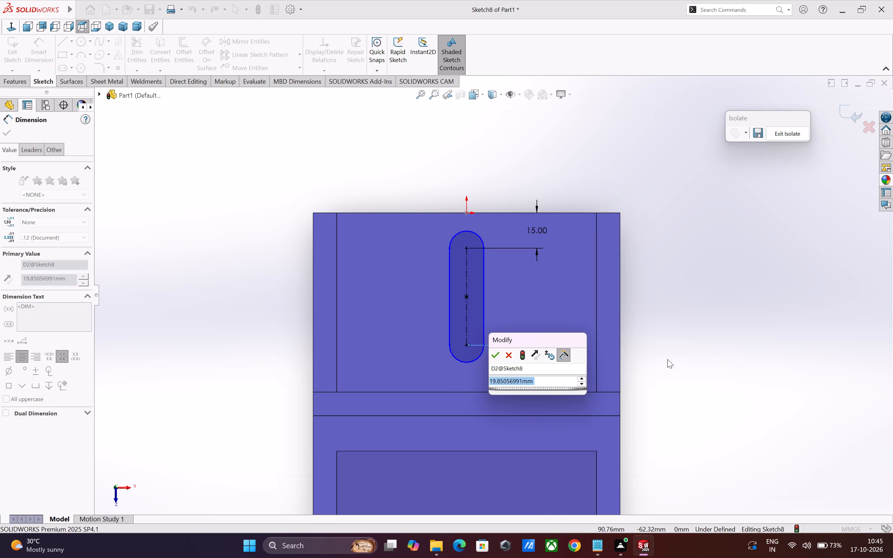
key("1")
key("5")
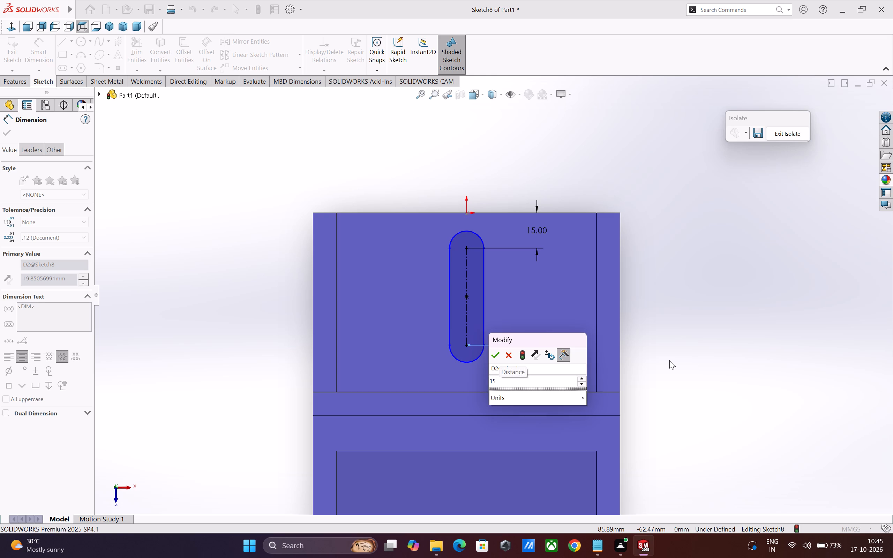
key("Return")
left_click(650, 350)
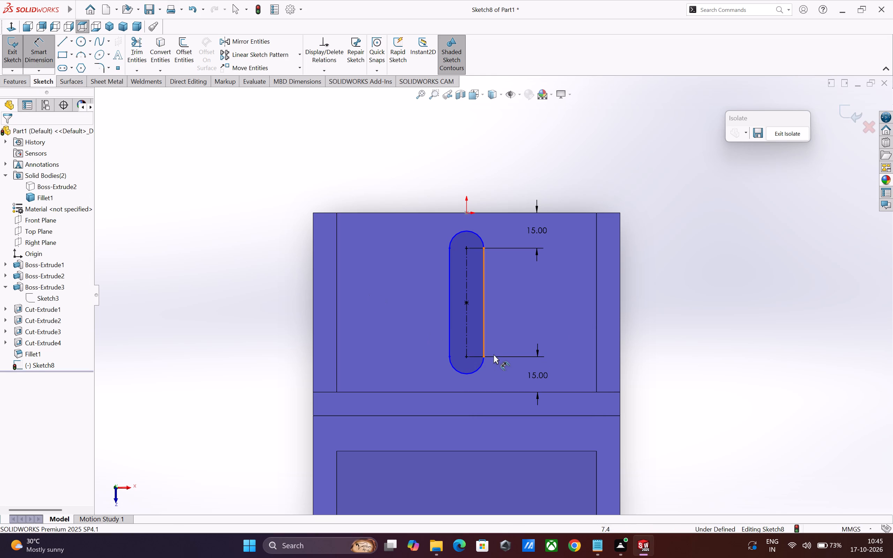
Dimension the slot's width between its two straight sides as 5 mm.
left_click(483, 329)
left_click(448, 330)
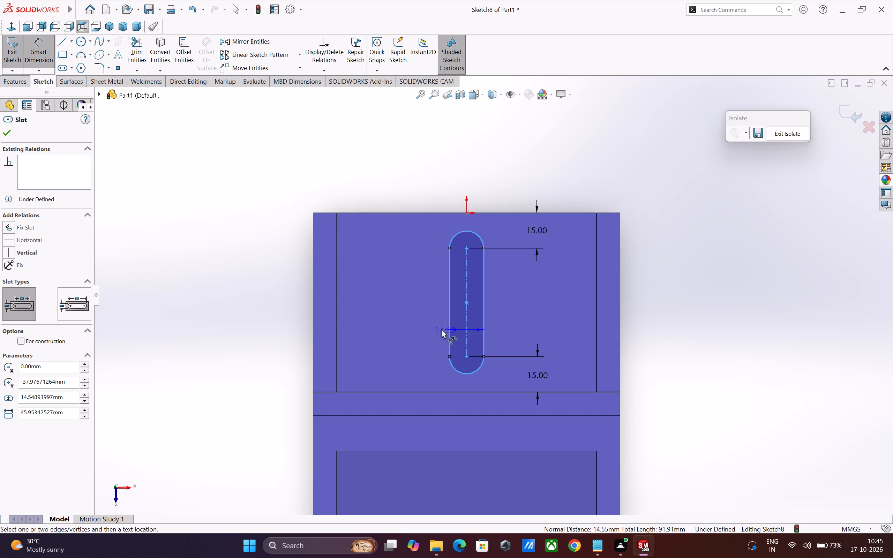
left_click(412, 321)
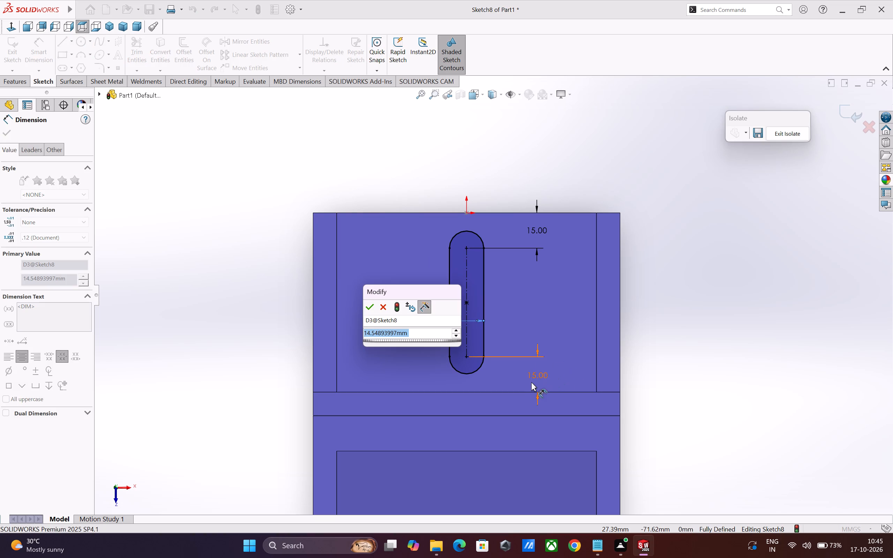
key("5")
key("Return")
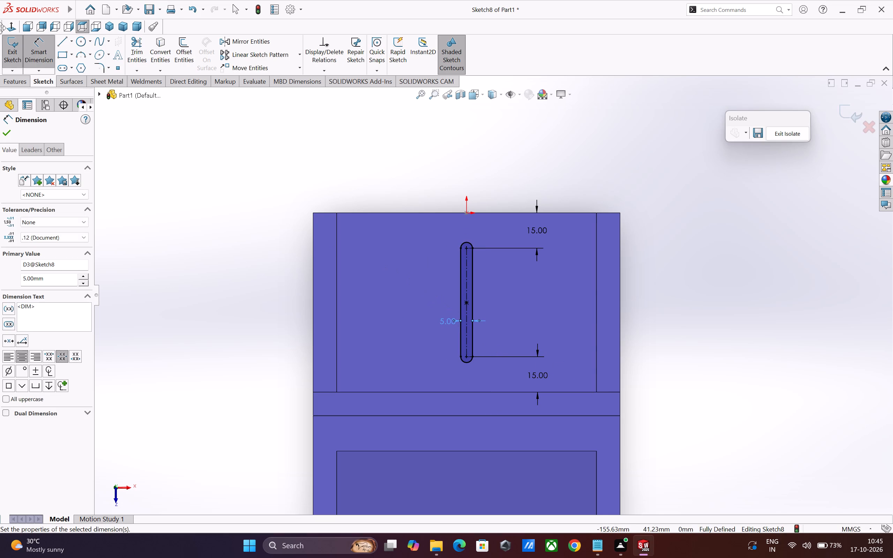
Sketch a line about 51 mm long down the slot's centre, between the outermost points of its two end arcs.
left_click(60, 43)
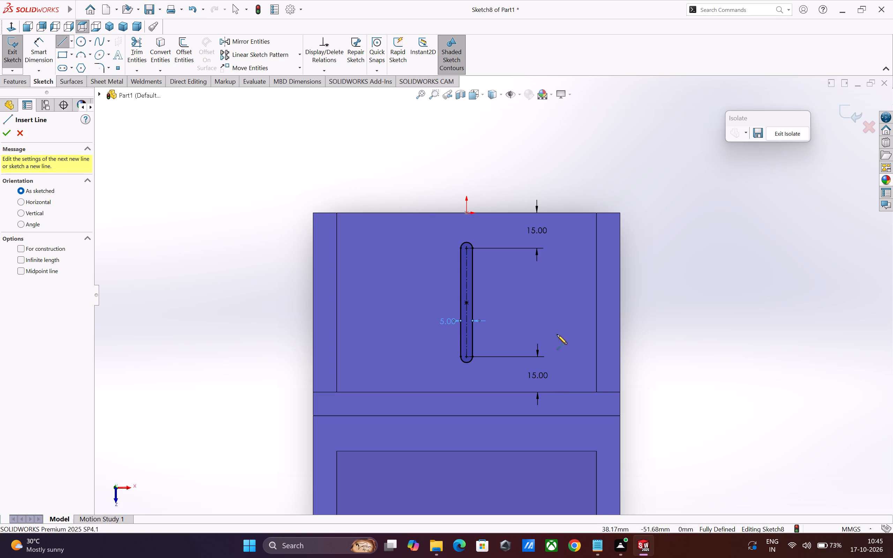
left_click(467, 242)
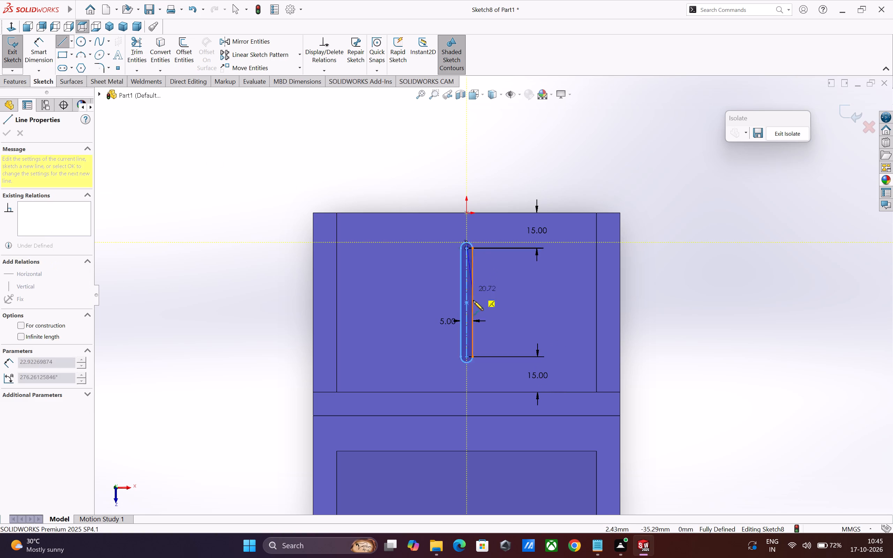
left_click(467, 363)
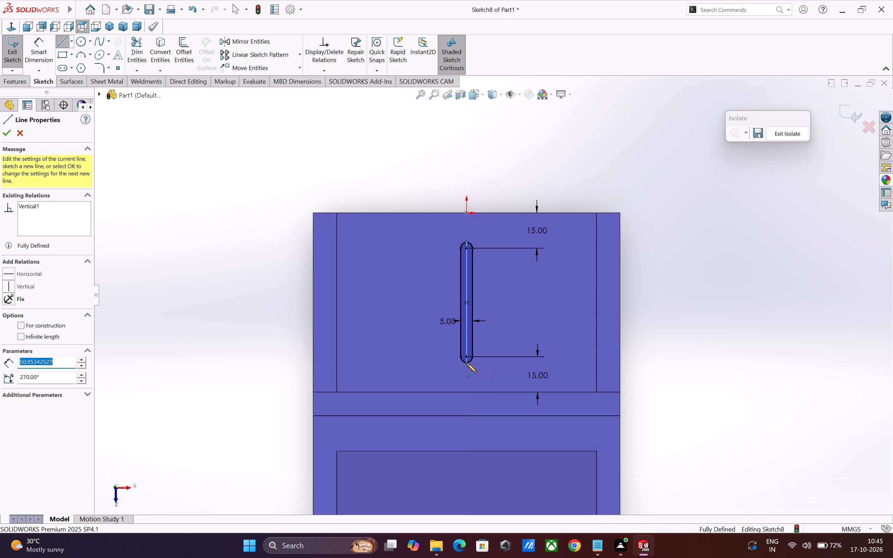
key("Escape")
Power trim the slot's straight side and both adjoining quarter arcs on the negative X side of the centre line, breaking up the slot entity.
scroll(465, 357, "down", 2)
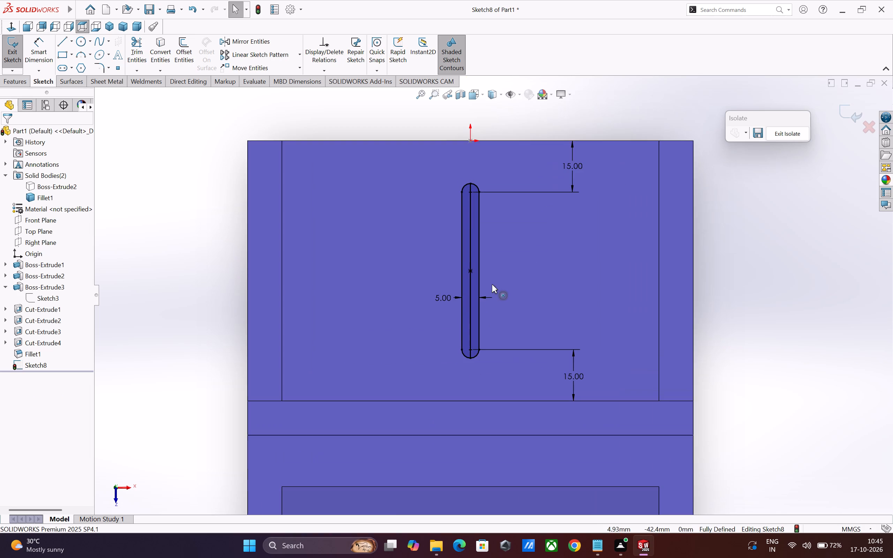
scroll(492, 284, "down", 2)
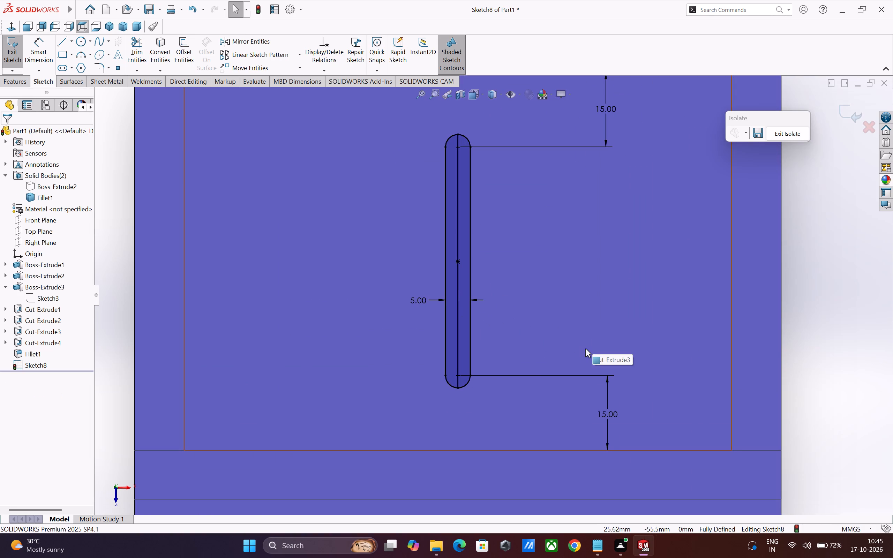
key("Escape")
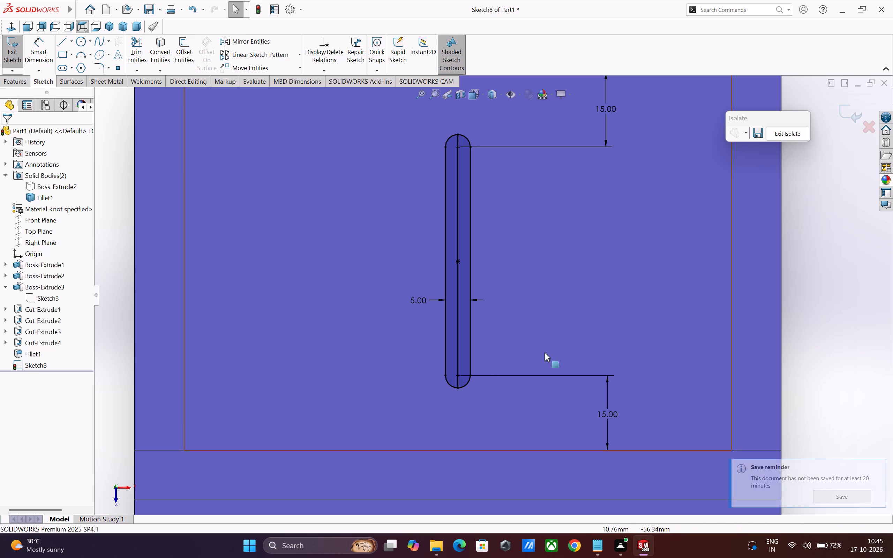
scroll(549, 355, "up", 2)
scroll(484, 292, "down", 1)
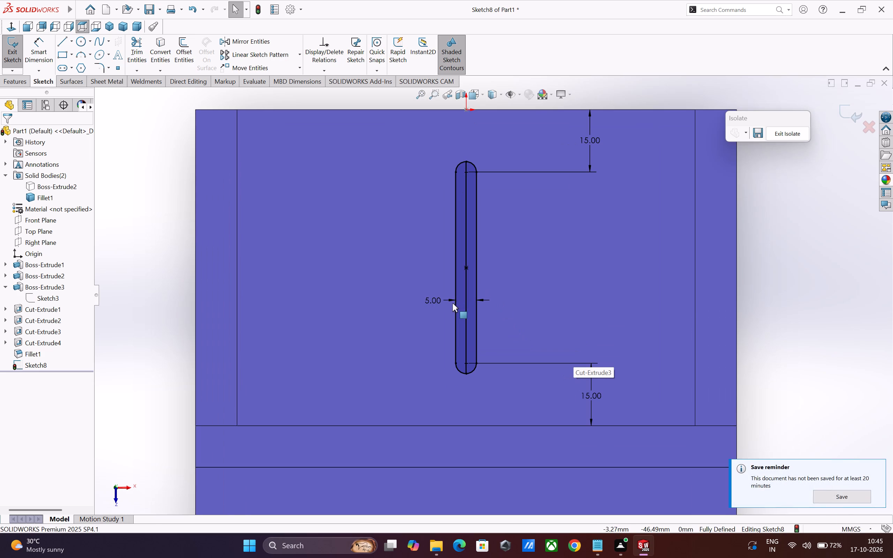
left_click(139, 55)
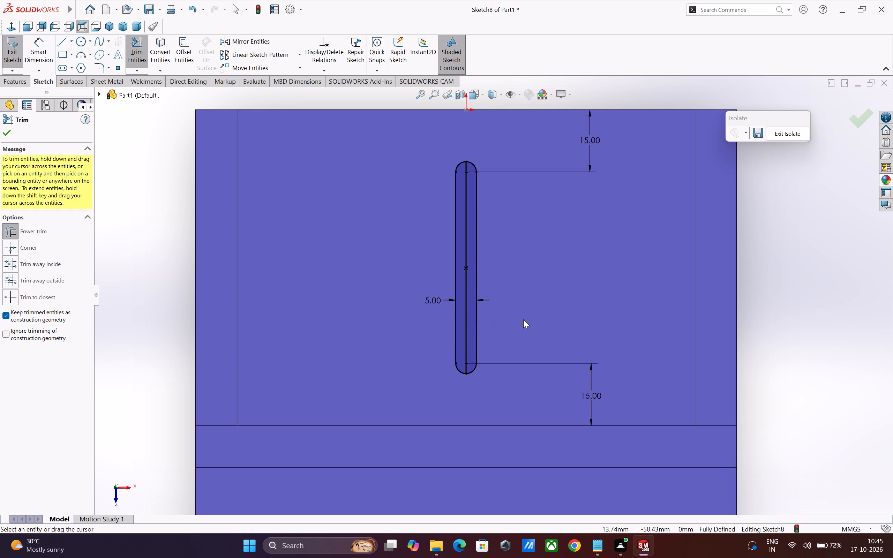
left_click_drag(428, 272, 458, 277)
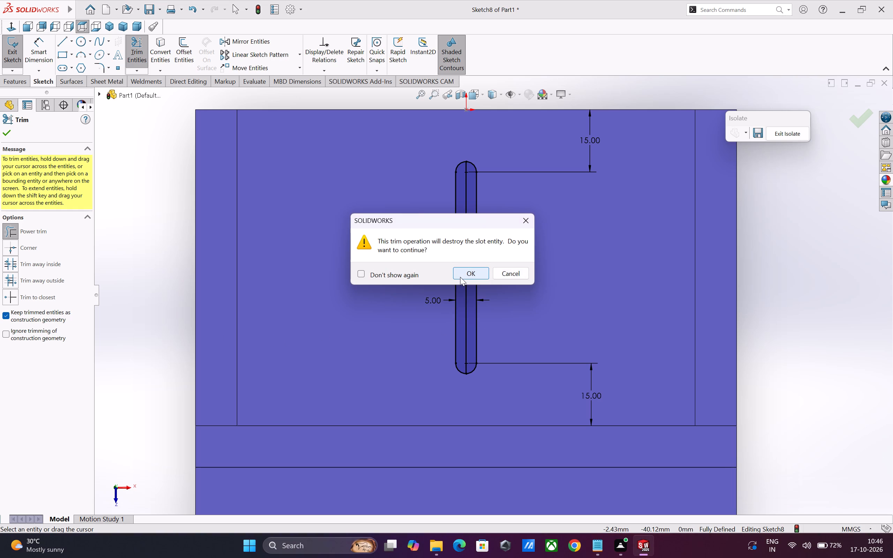
left_click(460, 277)
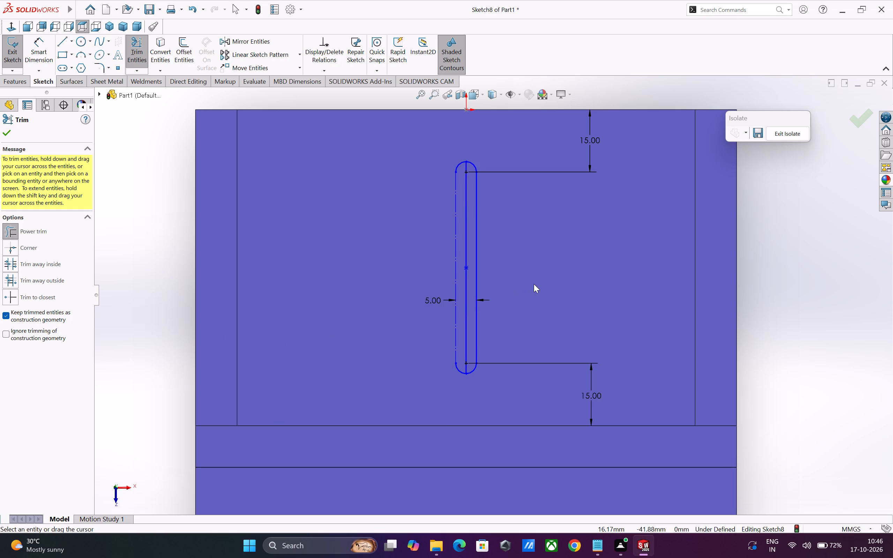
left_click_drag(449, 374, 461, 368)
left_click_drag(451, 165, 461, 164)
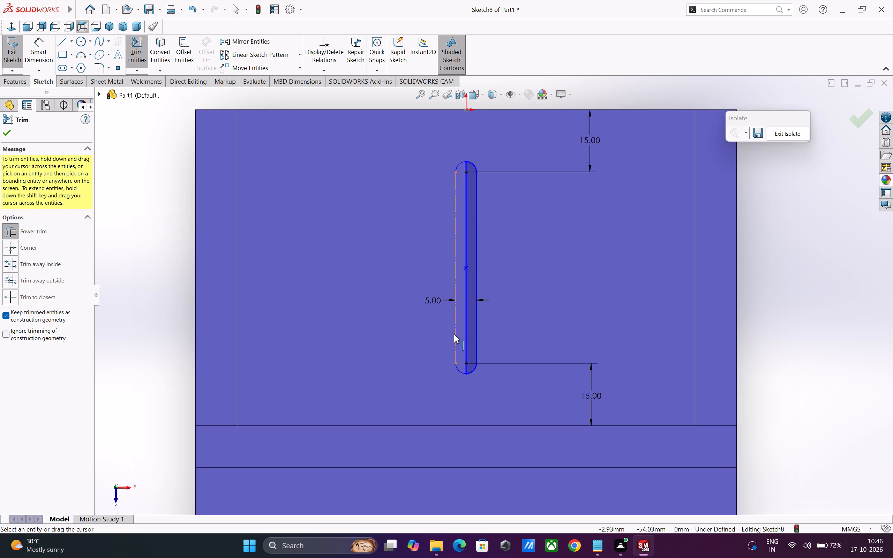
key("Escape")
Dimension the distance from the centre line to the slot's remaining straight side as 2.5 mm.
left_click(36, 58)
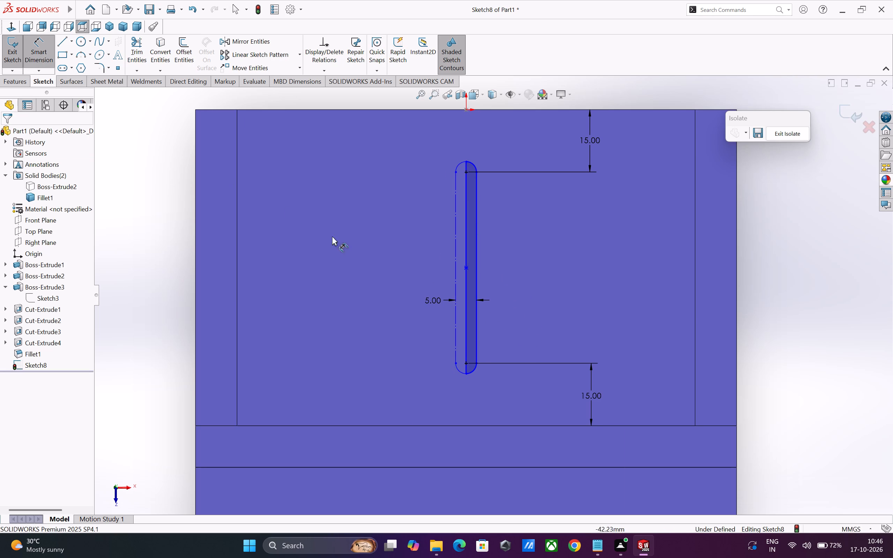
left_click(467, 279)
left_click(477, 280)
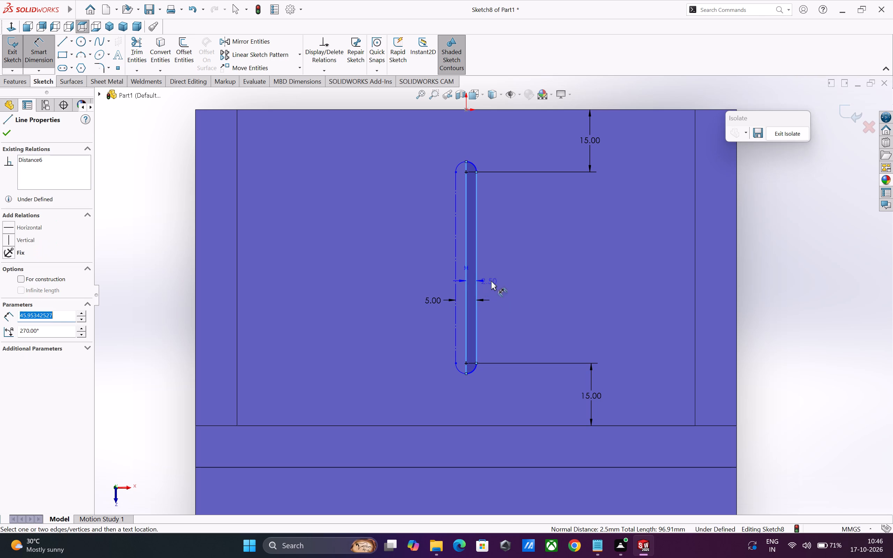
left_click(524, 242)
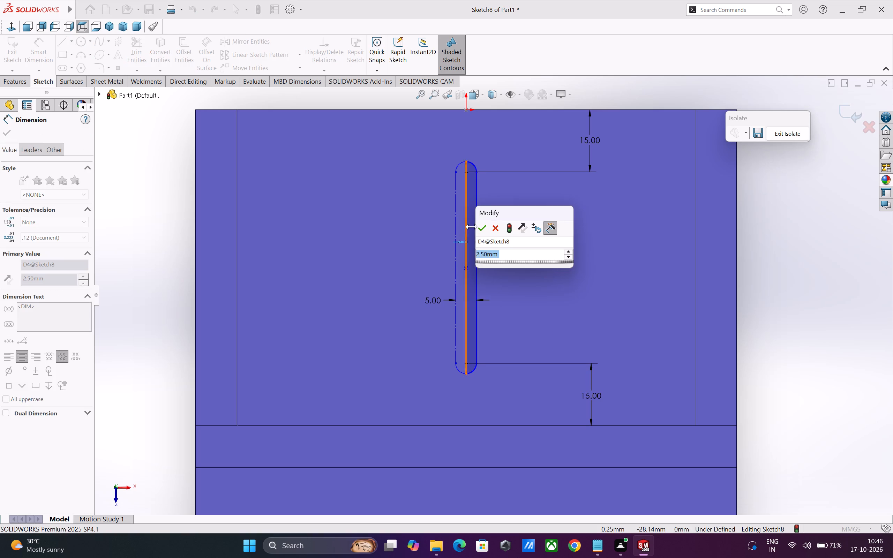
left_click(481, 232)
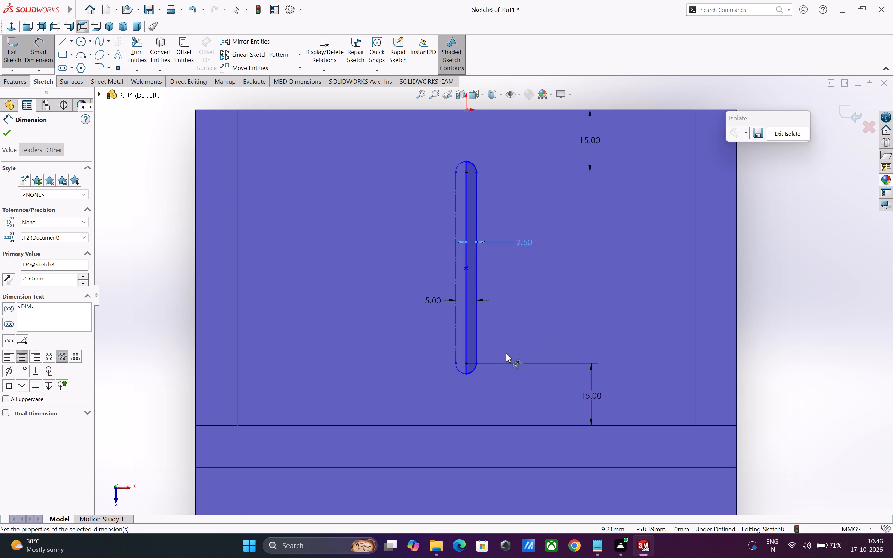
Dimension the radius of each remaining quarter arc of the half slot as 2.5 mm.
scroll(470, 284, "up", 1)
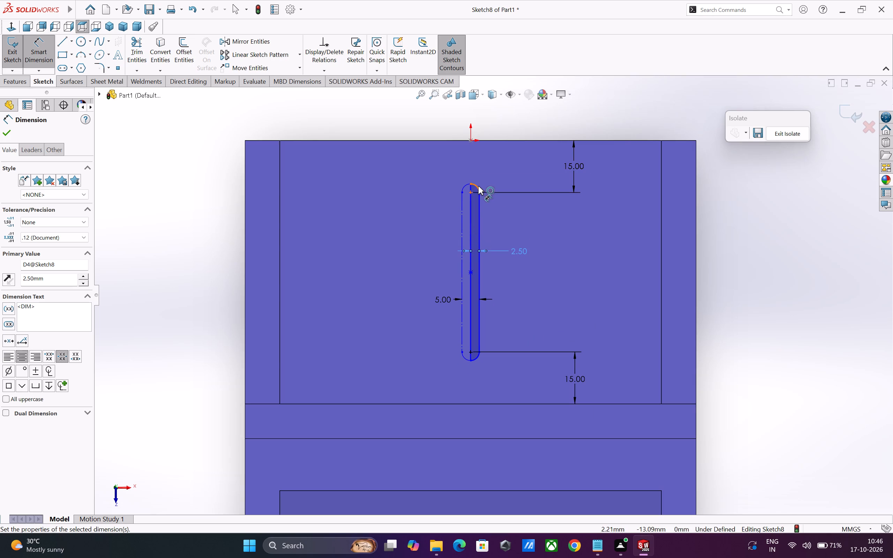
left_click(478, 186)
left_click(524, 182)
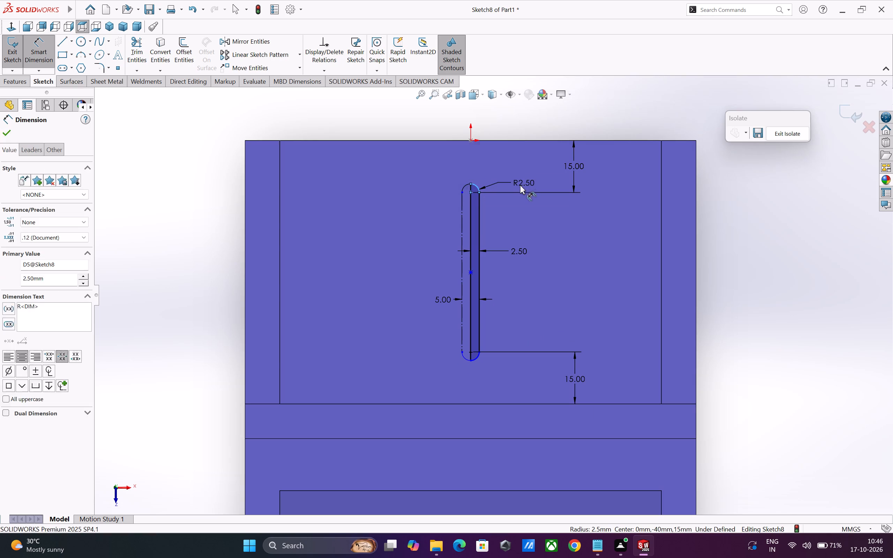
left_click(483, 175)
left_click(481, 170)
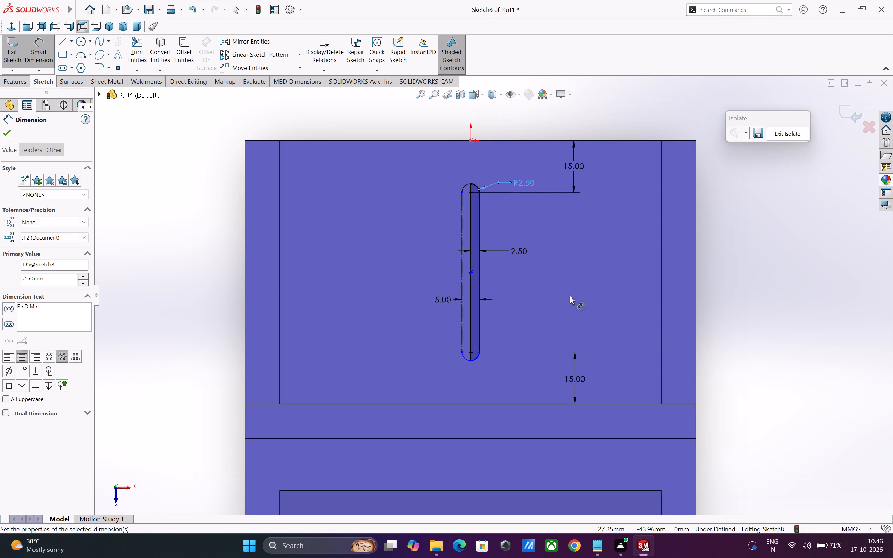
left_click(478, 358)
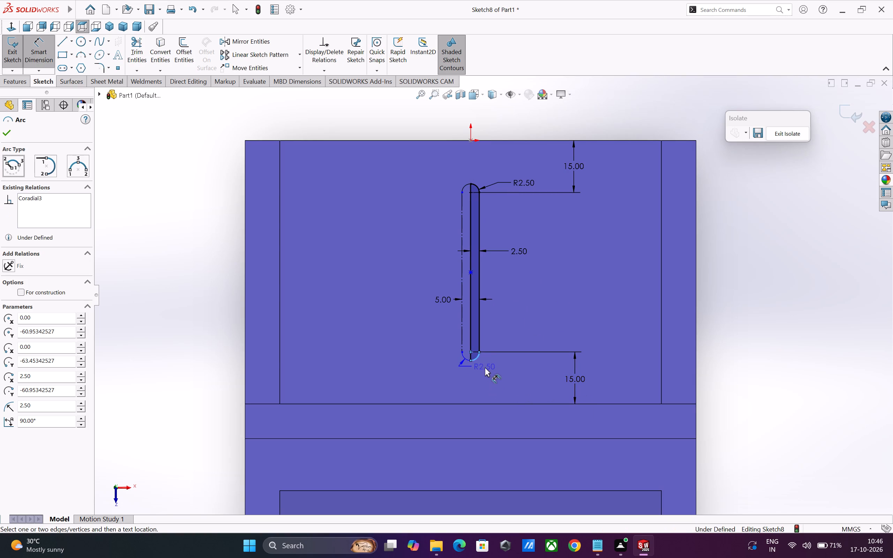
left_click(520, 382)
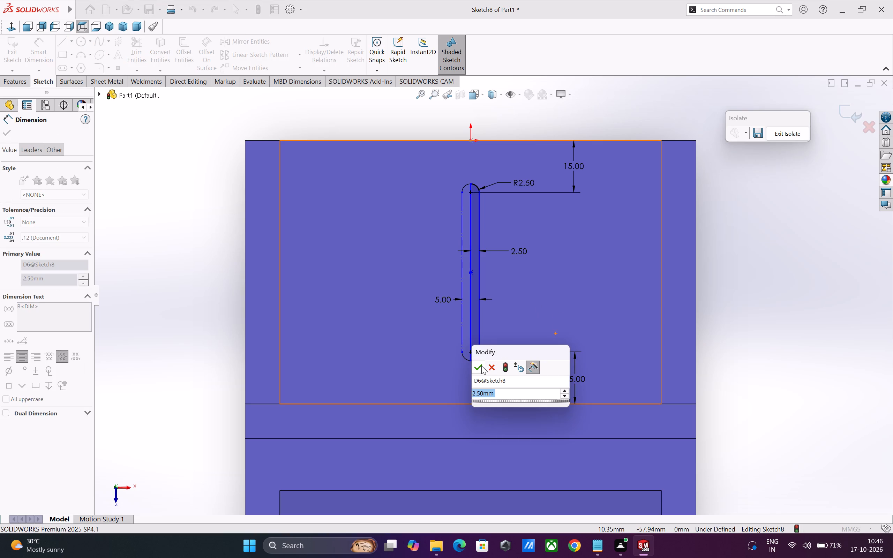
left_click(481, 365)
scroll(546, 334, "up", 2)
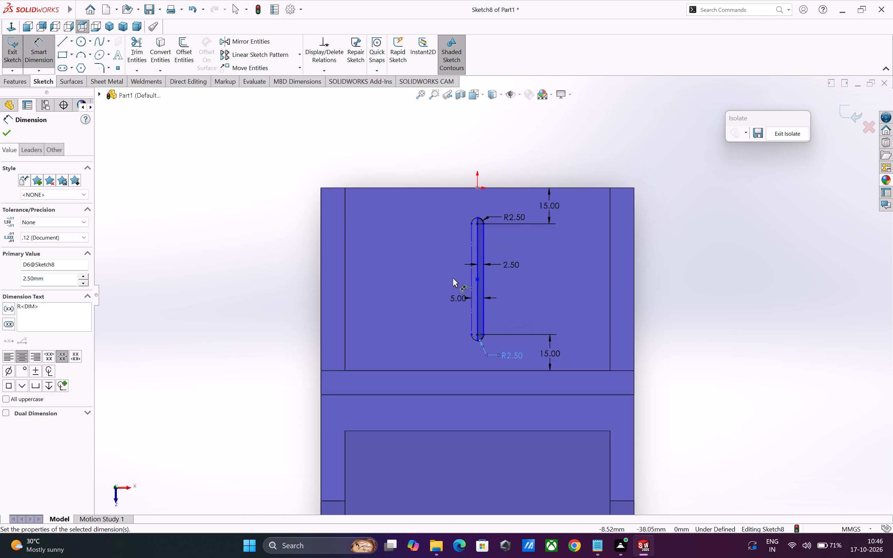
left_click(277, 210)
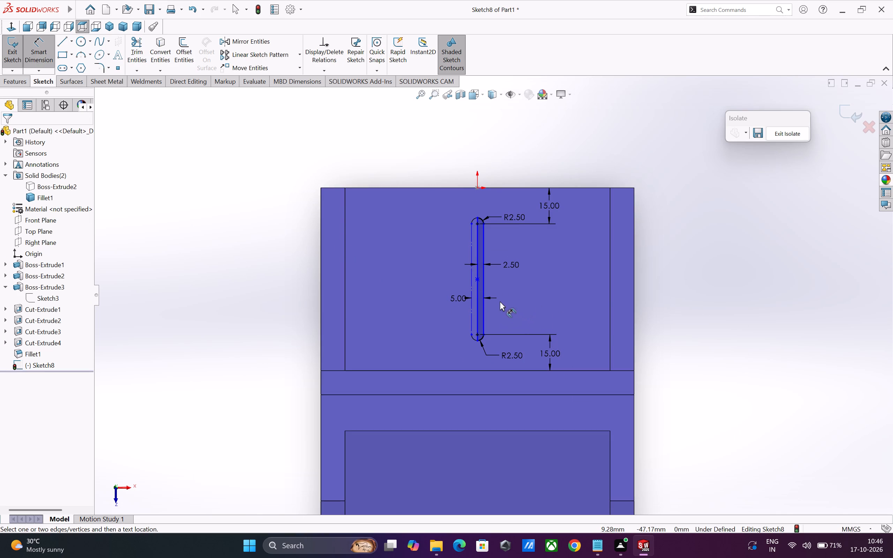
scroll(496, 291, "down", 1)
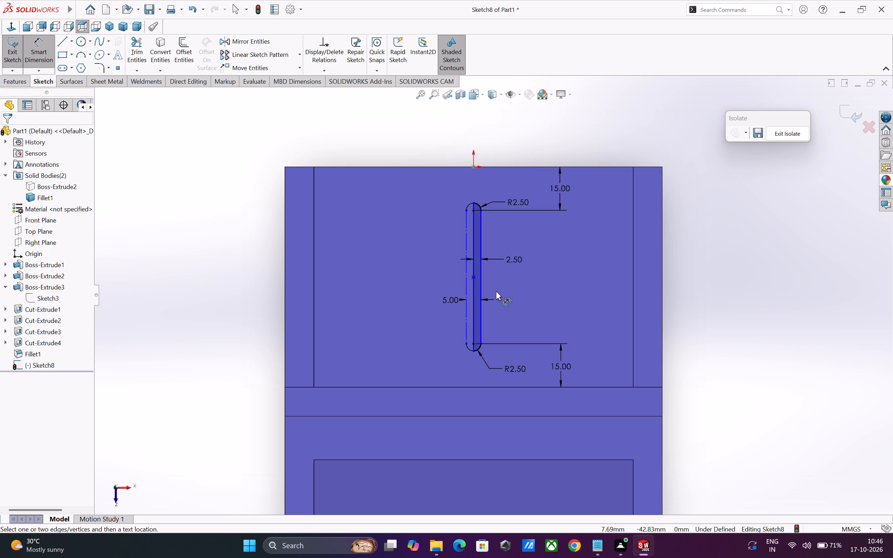
key("Escape")
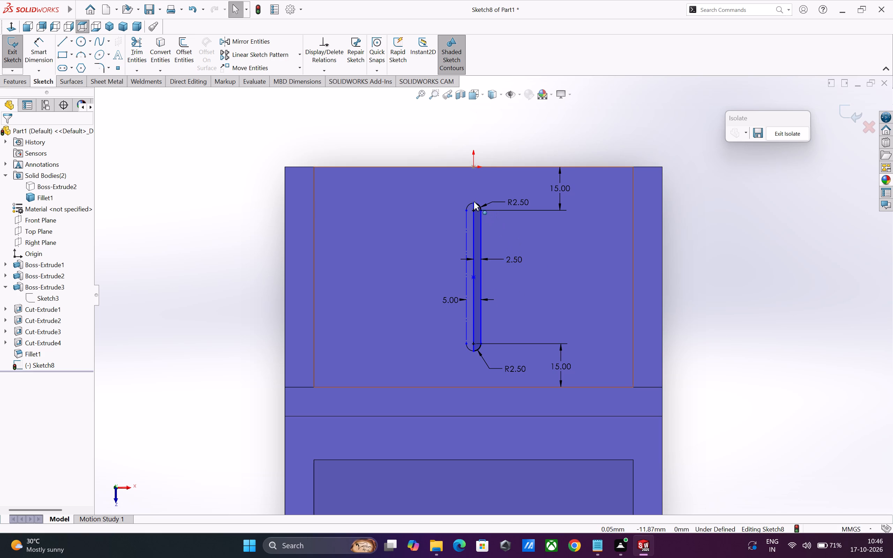
Add a relation aligning the centre line's endpoint near the wedge's tall end vertically with the origin.
left_click(473, 203)
left_click(473, 166, "ctrl")
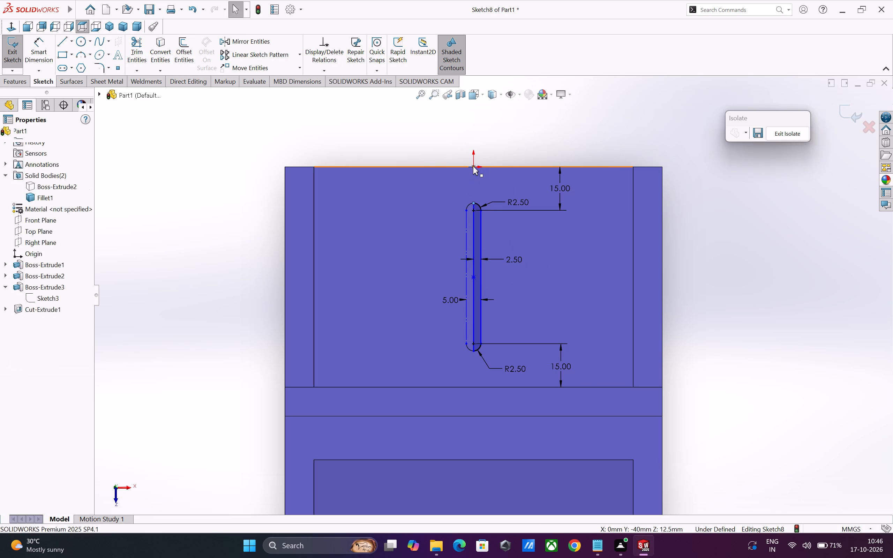
left_click(510, 131)
left_click(745, 285)
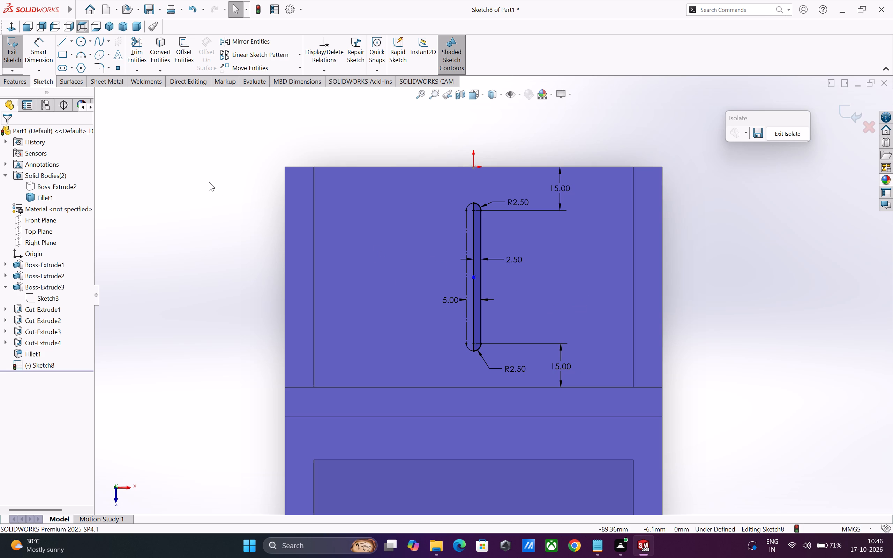
Create a 360° blind revolved cut of the half-slot profile about its centre line in the wedge body's top recess.
left_click(27, 83)
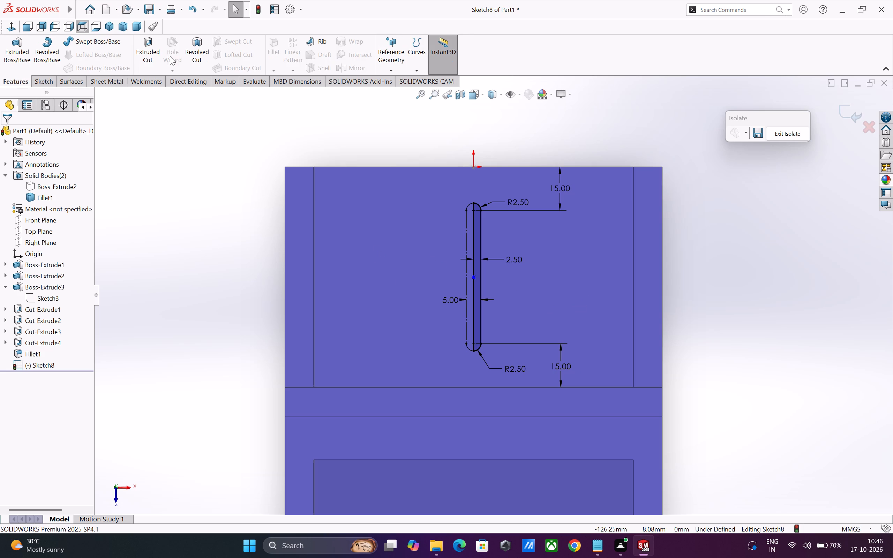
left_click(197, 56)
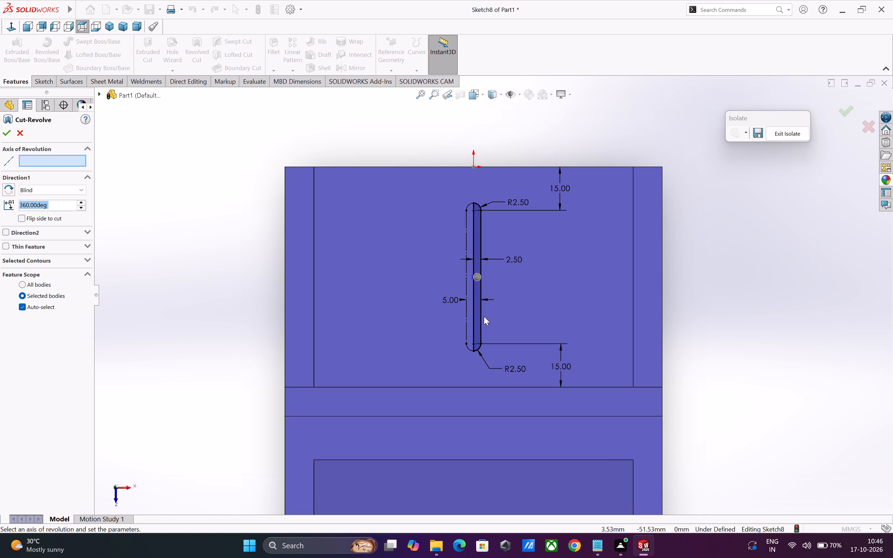
left_click(474, 299)
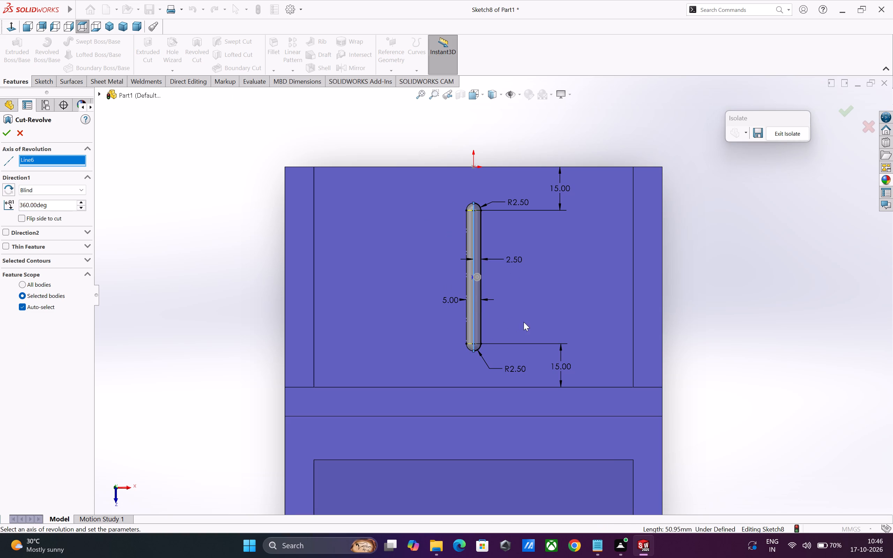
middle_click_drag(524, 322, 494, 268)
scroll(459, 314, "down", 2)
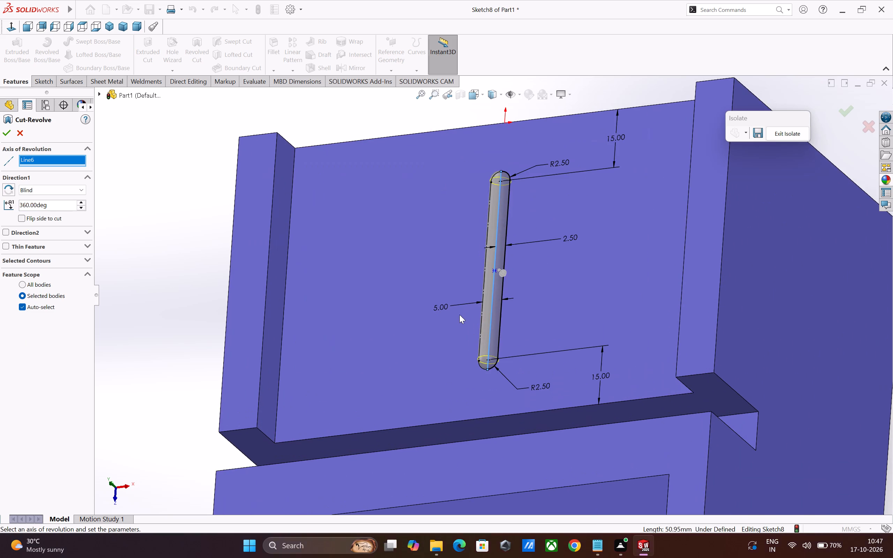
scroll(493, 340, "down", 2)
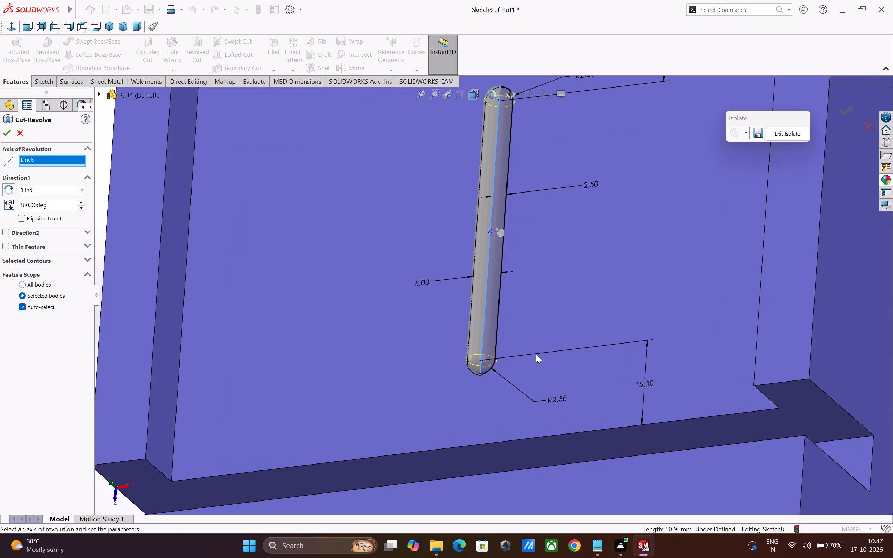
scroll(517, 344, "up", 2)
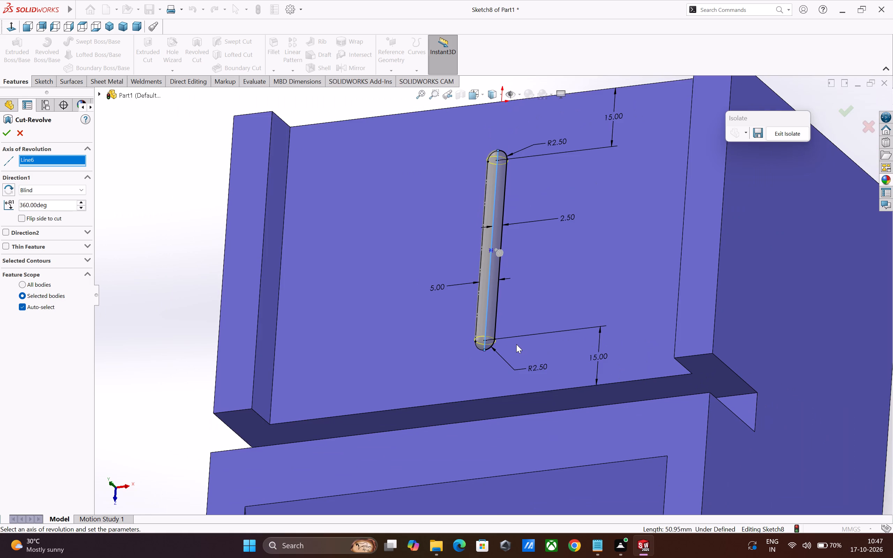
scroll(506, 348, "down", 1)
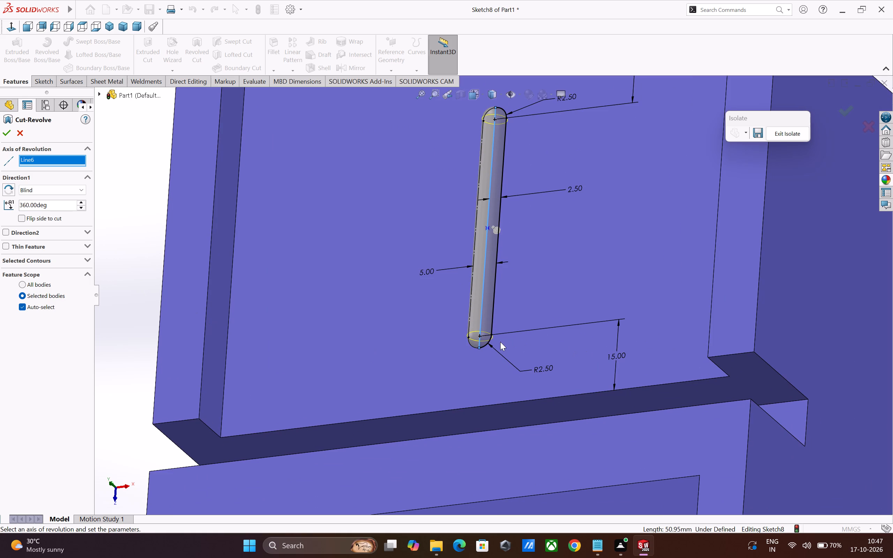
left_click(485, 344)
left_click(485, 344)
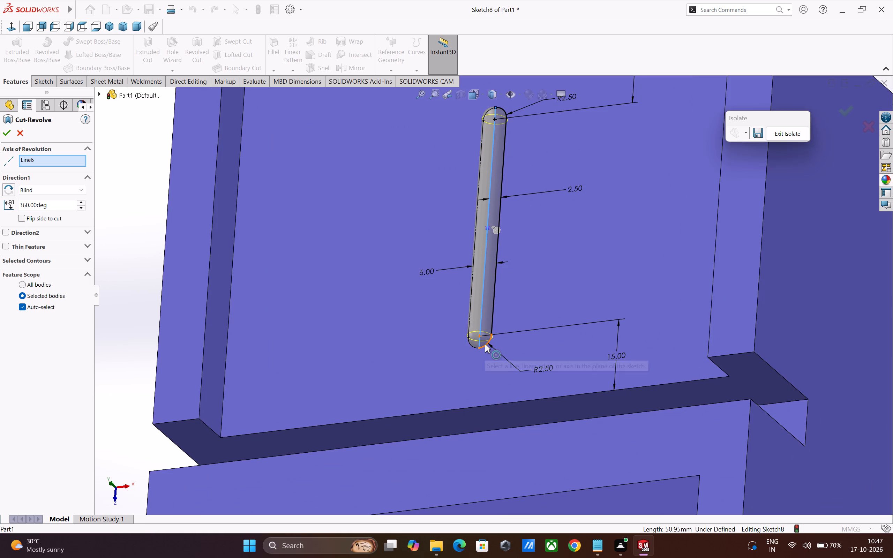
scroll(551, 348, "up", 1)
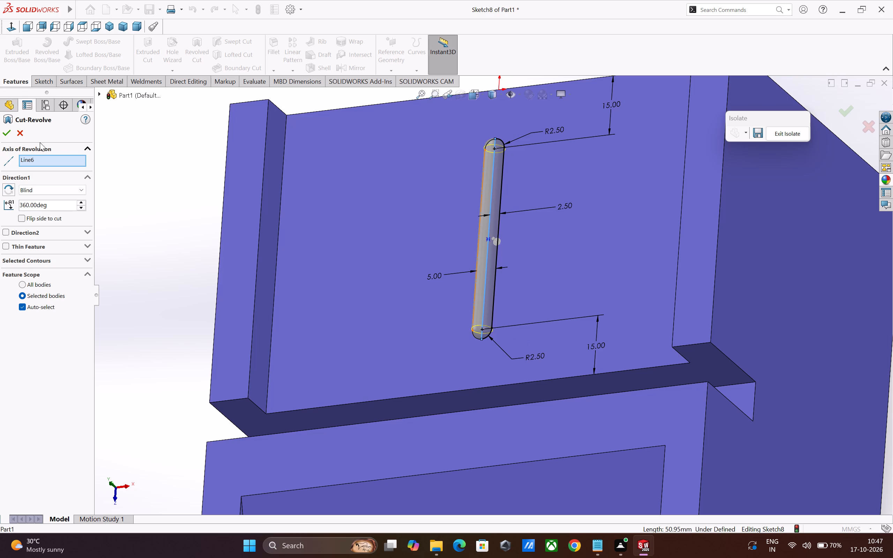
left_click(2, 135)
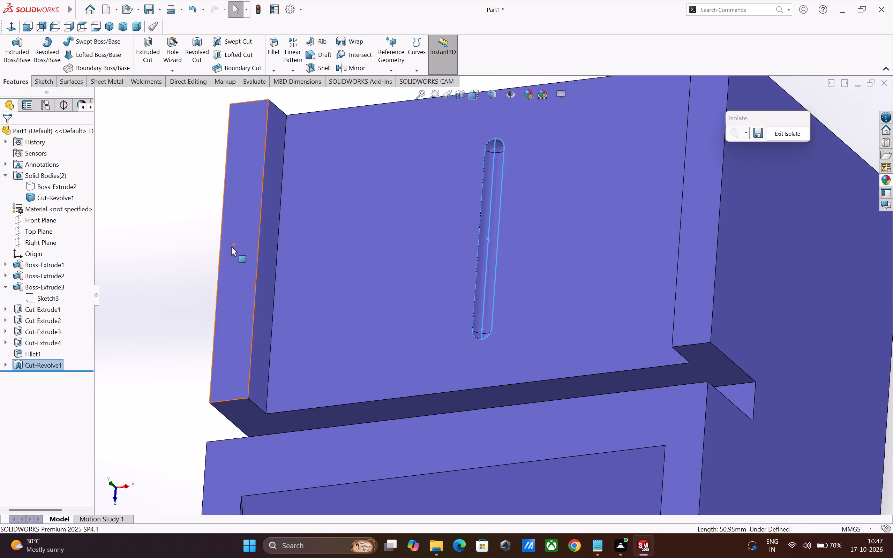
left_click(170, 265)
Start a linear pattern with the revolved-cut slot as the feature to repeat.
scroll(464, 348, "up", 2)
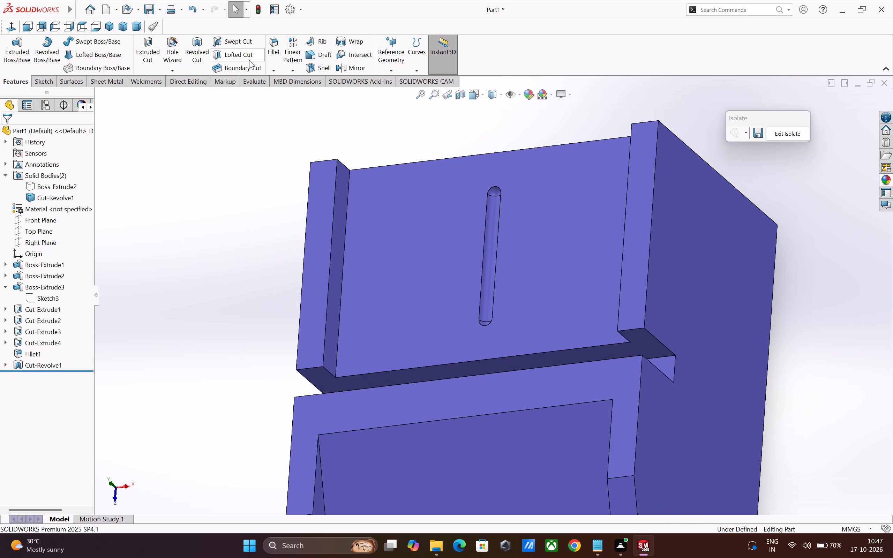
left_click(297, 52)
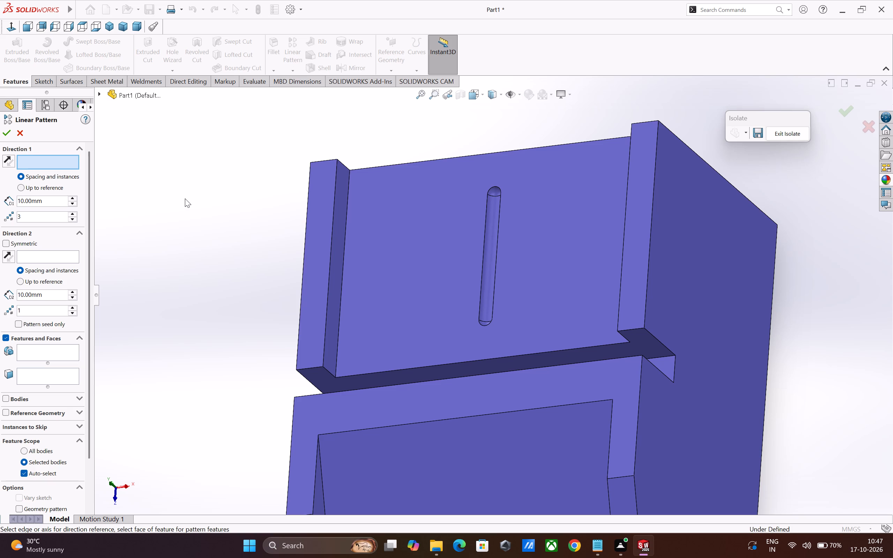
left_click(497, 235)
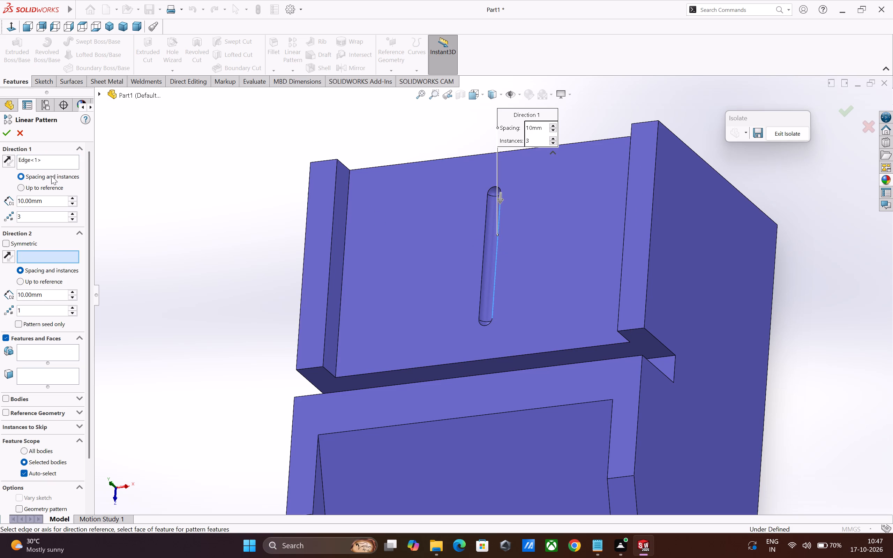
right_click(52, 166)
right_click(55, 163)
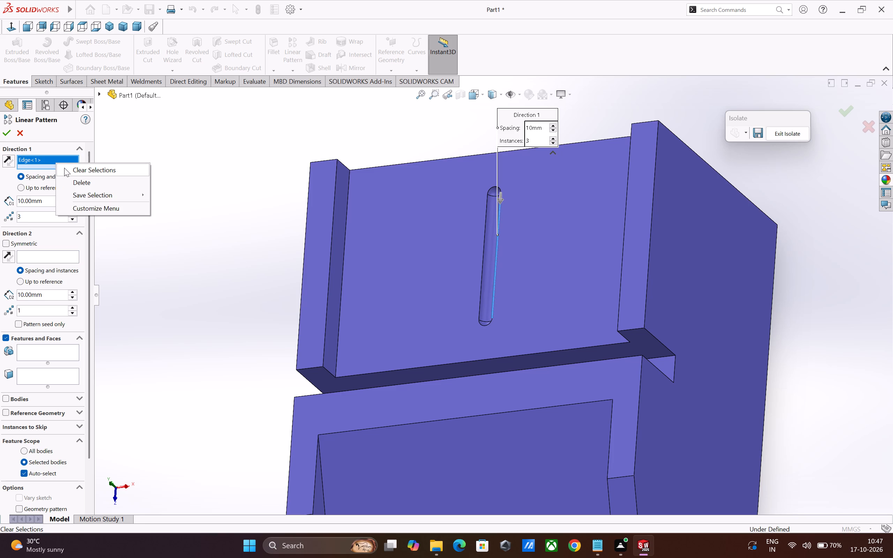
left_click(64, 168)
left_click(100, 94)
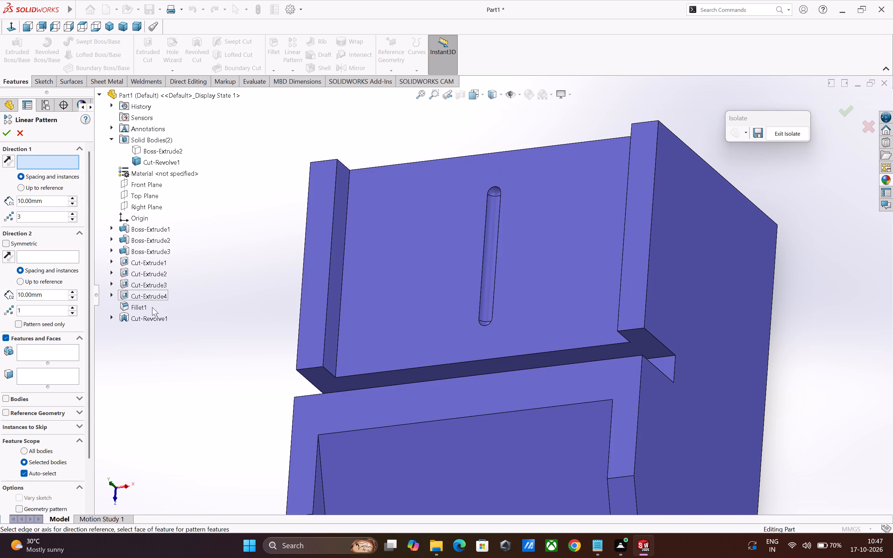
left_click(147, 316)
left_click(147, 316)
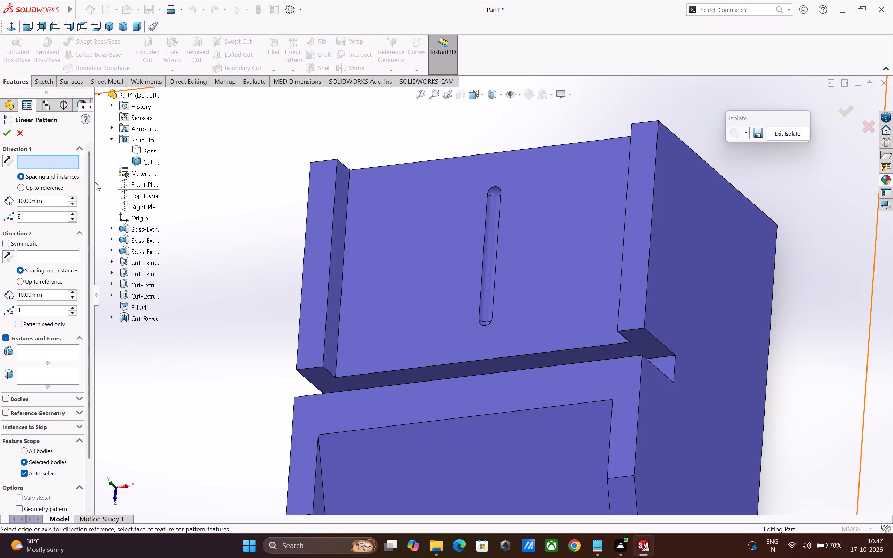
left_click(57, 348)
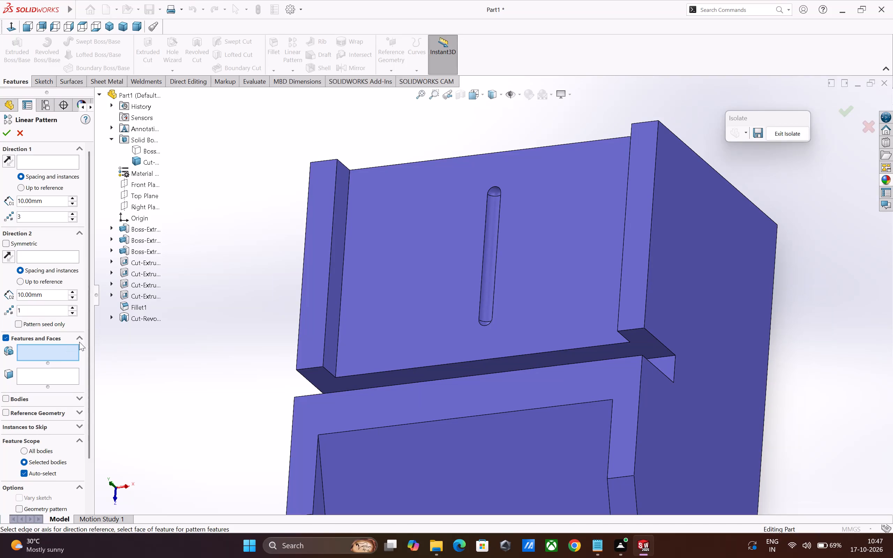
left_click(142, 319)
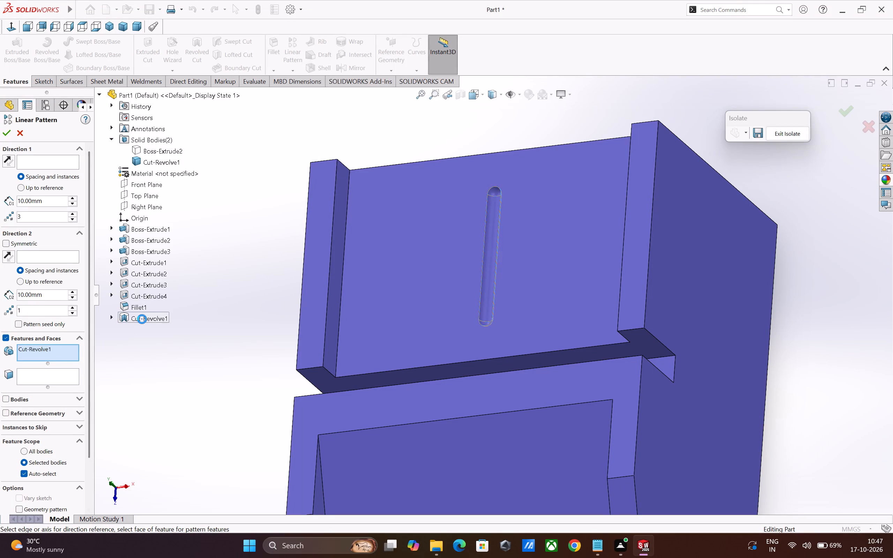
Set the pattern's first direction along the top recess's edge bordering the groove, running across the body's width.
left_click(29, 161)
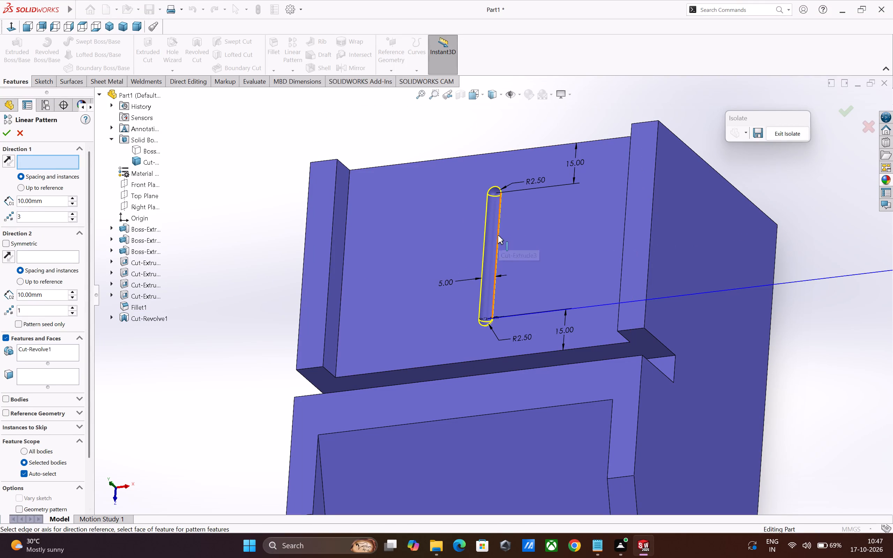
left_click(498, 235)
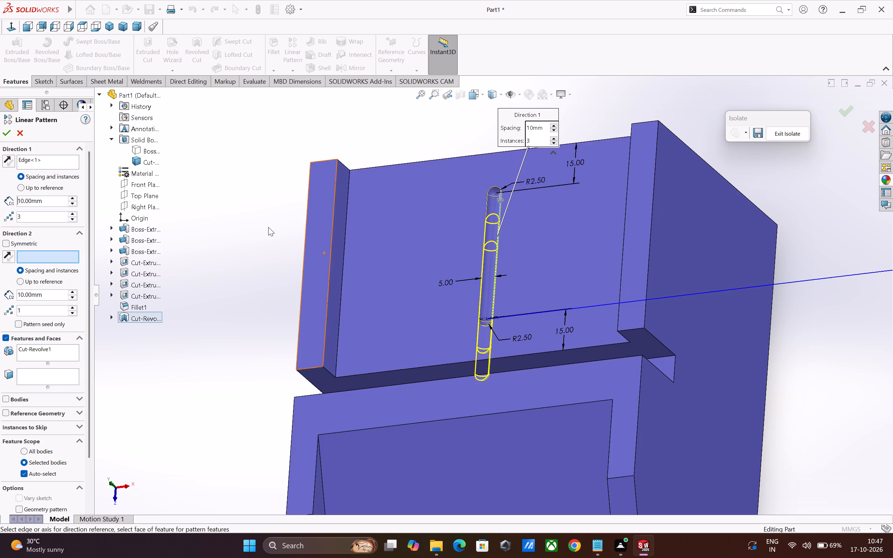
right_click(61, 165)
left_click(80, 169)
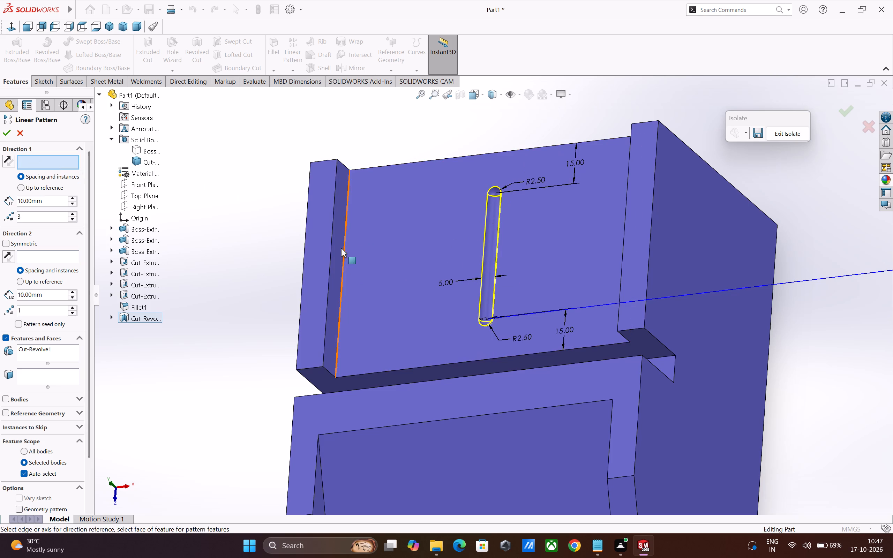
left_click(332, 249)
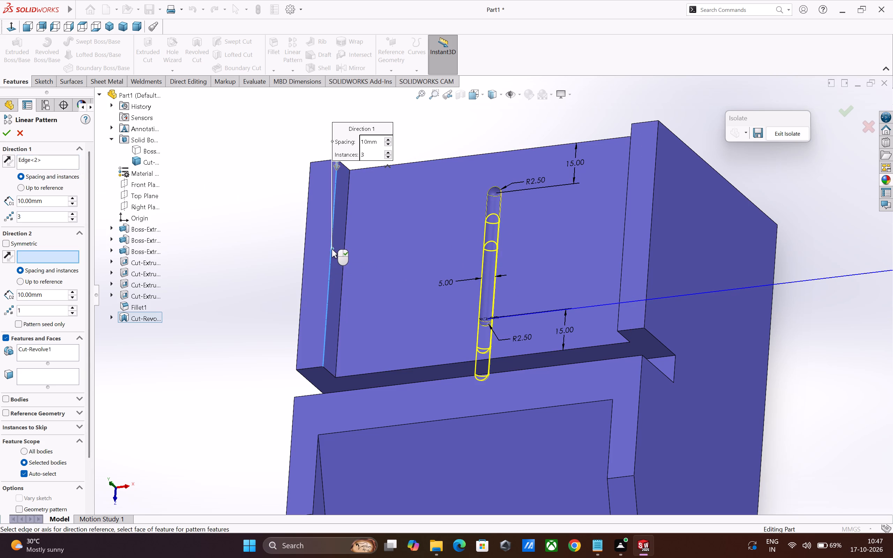
right_click(51, 160)
left_click(69, 164)
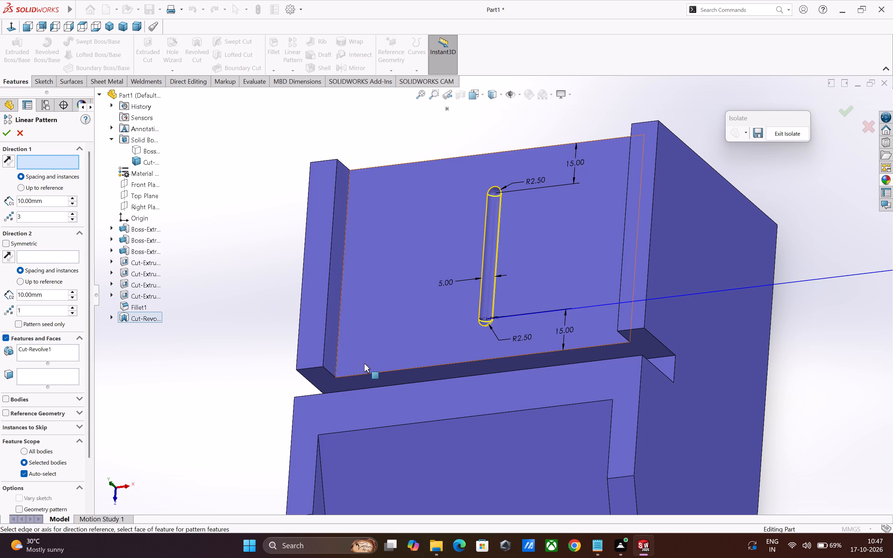
left_click(366, 373)
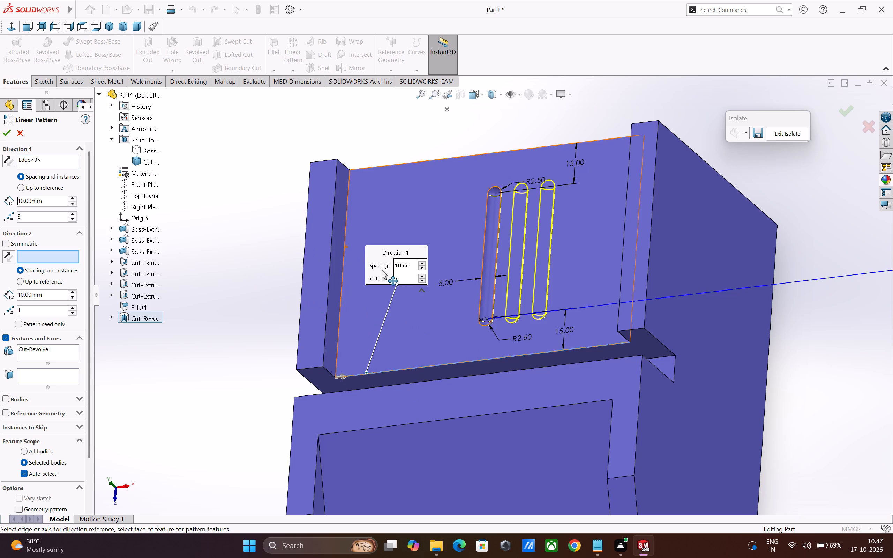
Create the slot pattern with 15 mm spacing and 4 instances, made symmetric about the original slot.
double_click(36, 216)
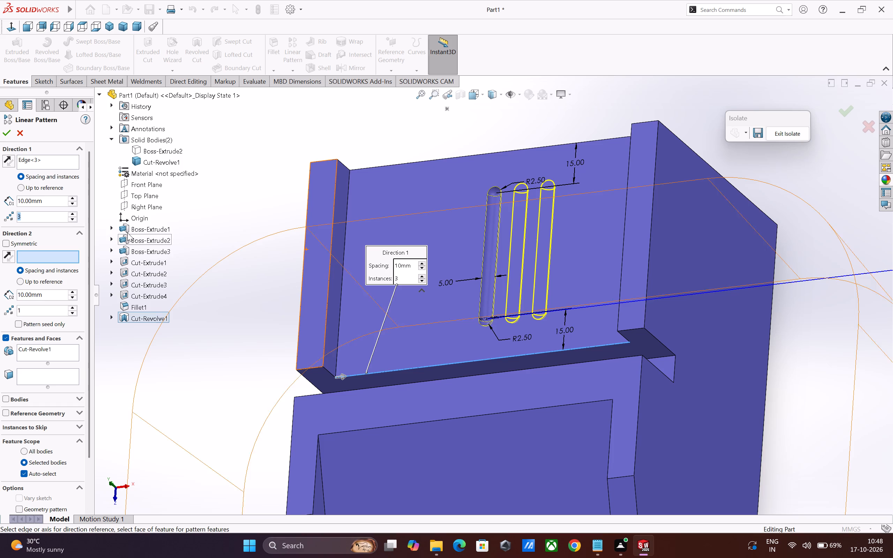
double_click(55, 203)
type("15")
key("Return")
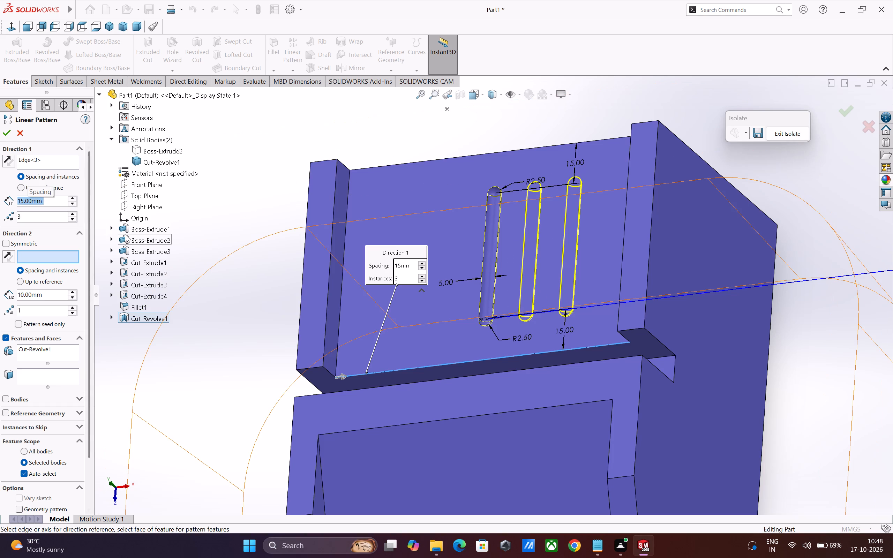
double_click(31, 217)
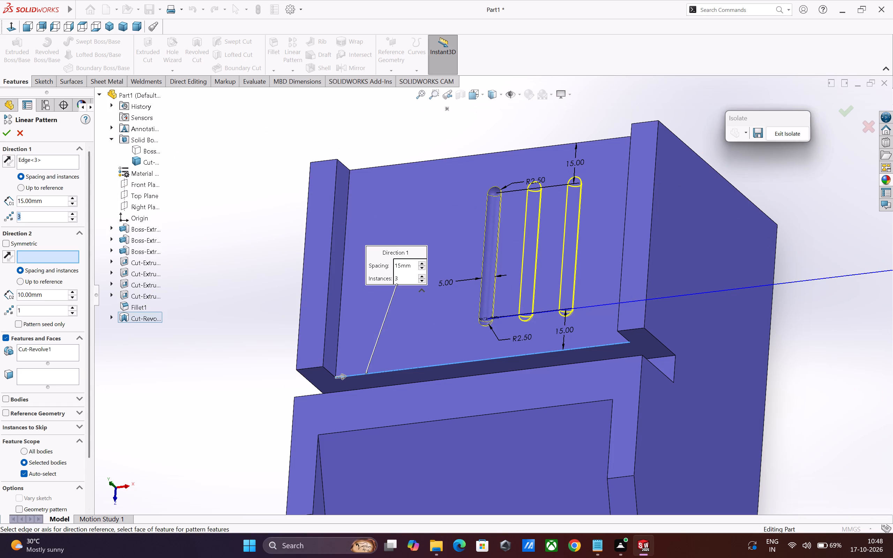
key("4")
key("Return")
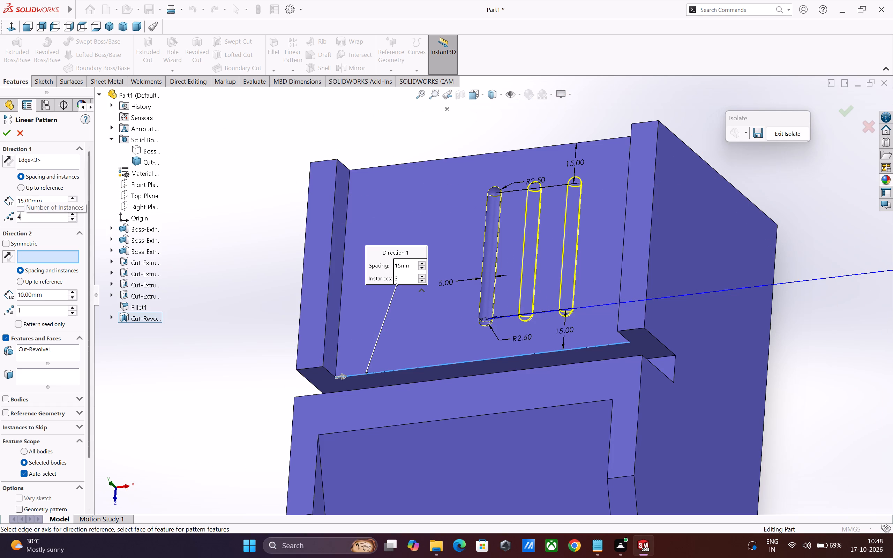
left_click(7, 243)
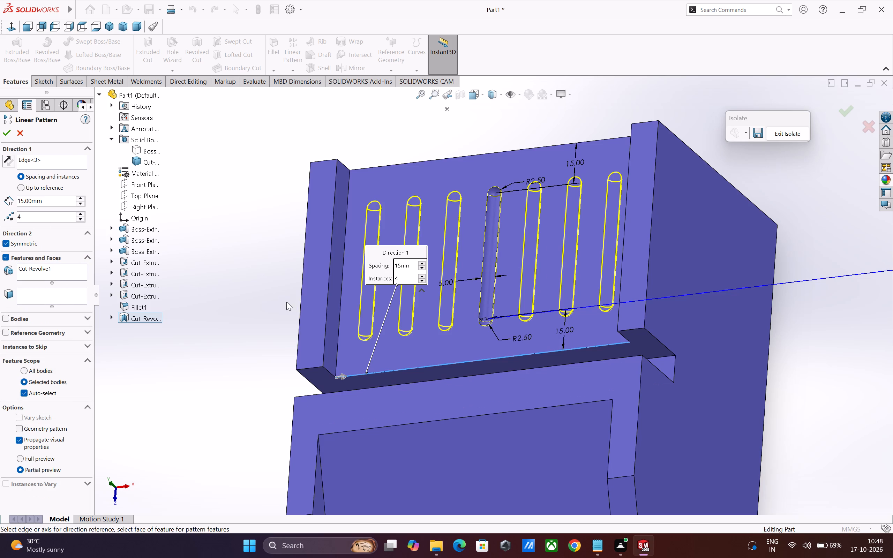
left_click(11, 134)
left_click(239, 217)
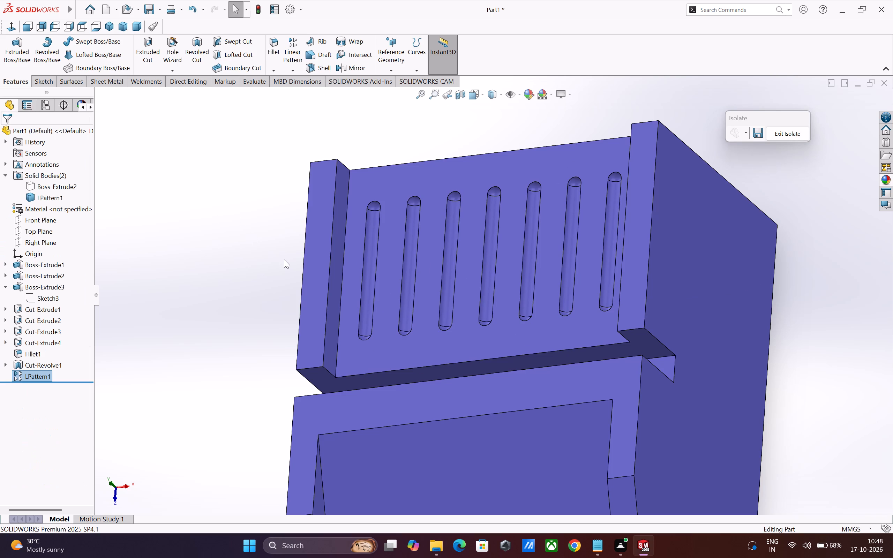
Examine the patterned slots, recesses, groove and filleted low end of the wedge body from several angles.
scroll(468, 346, "up", 3)
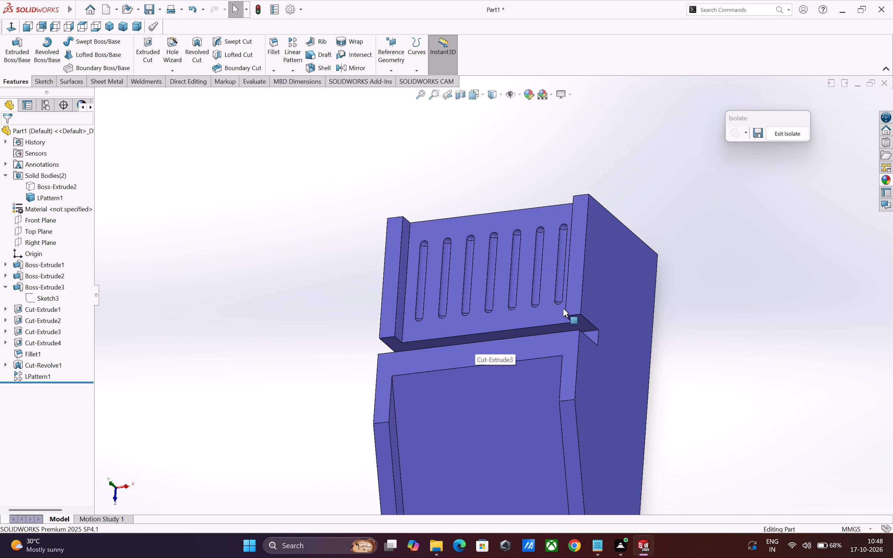
scroll(563, 308, "down", 1)
scroll(560, 308, "up", 2)
scroll(555, 306, "down", 2)
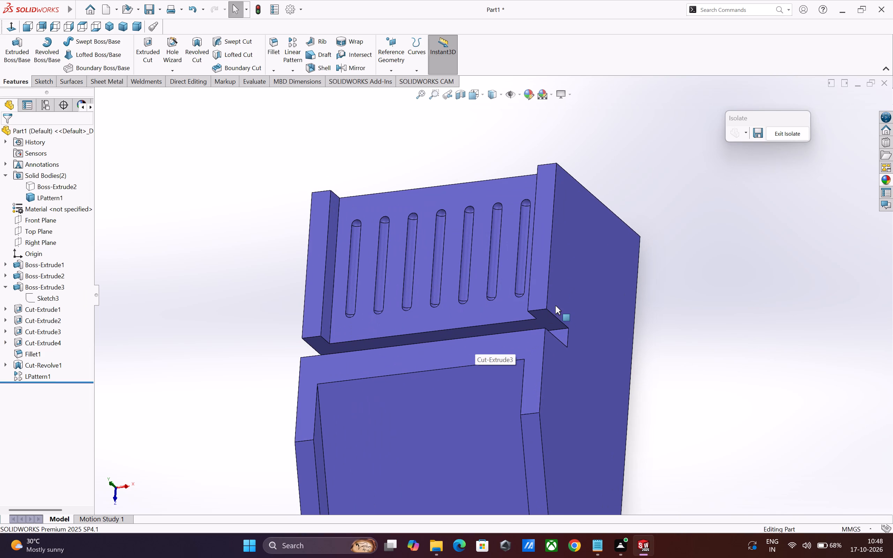
middle_click_drag(554, 306, 647, 339)
middle_click_drag(648, 344, 644, 346)
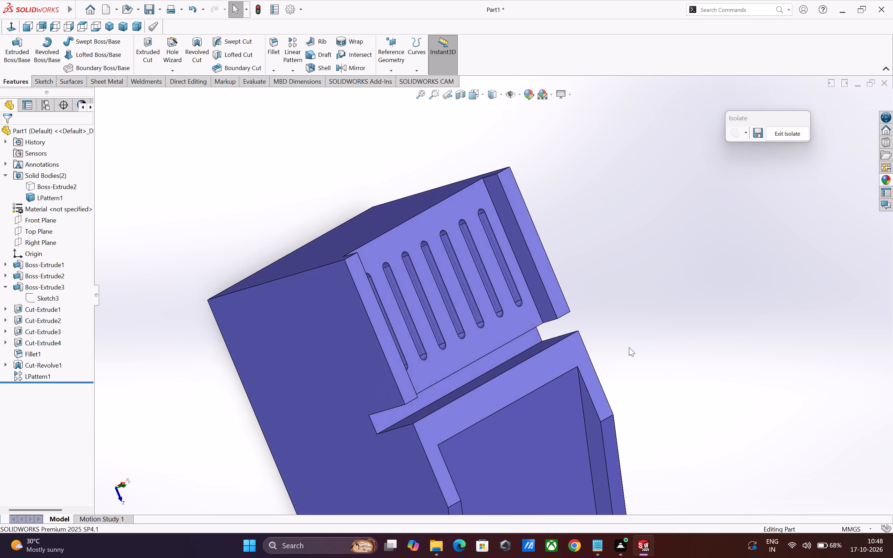
scroll(521, 349, "up", 6)
middle_click_drag(528, 357, 527, 358)
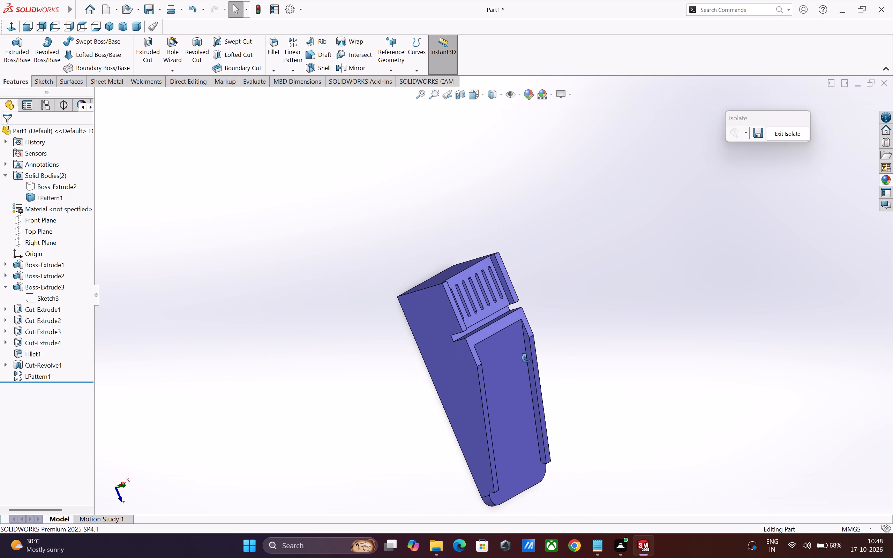
middle_click_drag(527, 358, 469, 305)
scroll(508, 365, "up", 3)
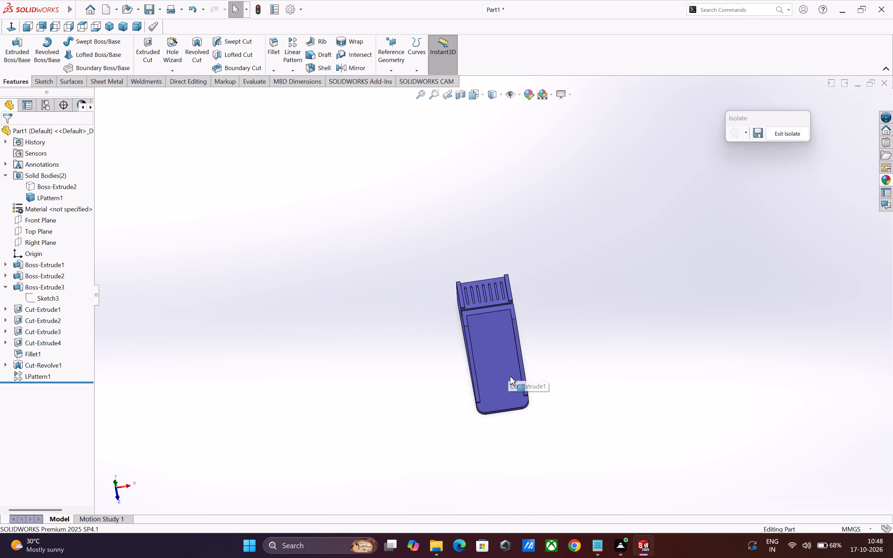
scroll(511, 383, "up", 2)
scroll(494, 364, "down", 3)
scroll(511, 338, "down", 3)
middle_click_drag(527, 352, 524, 354)
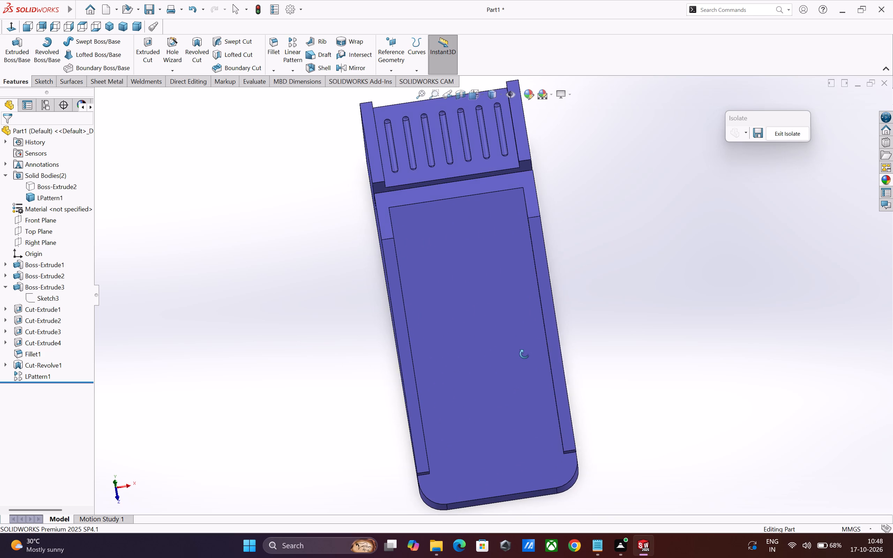
middle_click_drag(524, 354, 480, 382)
scroll(489, 380, "up", 1)
scroll(556, 428, "down", 2)
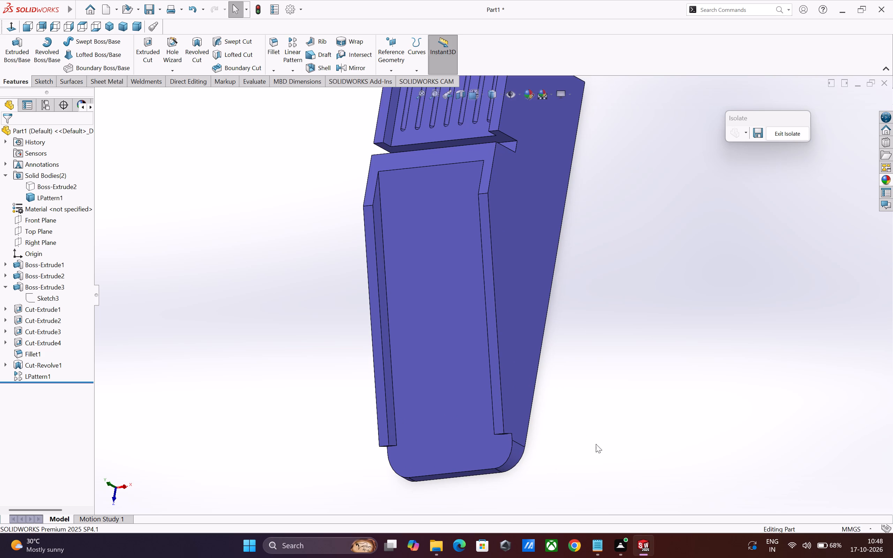
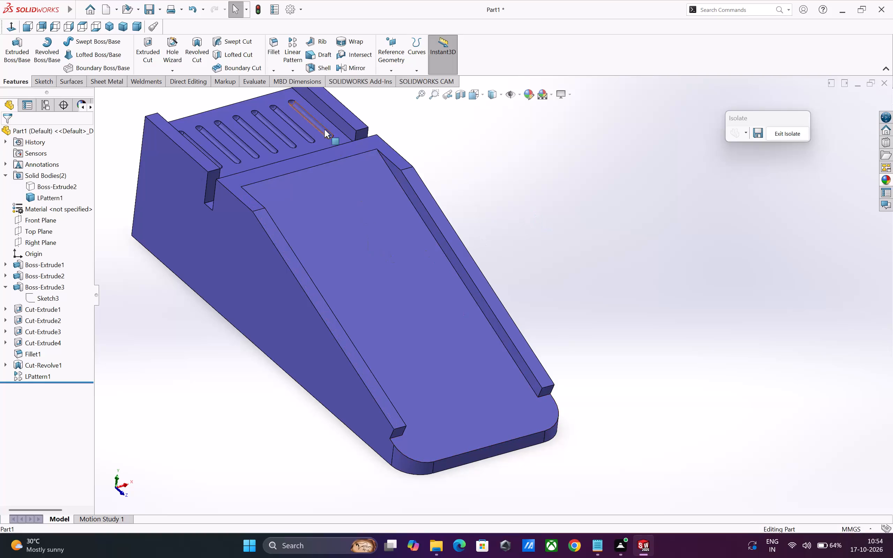
Open a new sketch on the floor face of the long sloped recess in the wedge body.
scroll(321, 131, "up", 2)
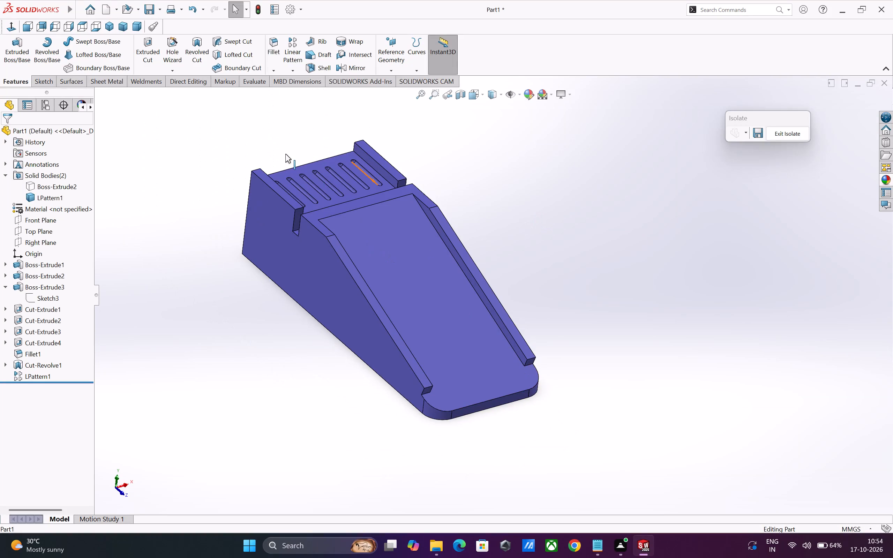
scroll(297, 164, "down", 3)
scroll(380, 212, "down", 1)
scroll(418, 246, "down", 1)
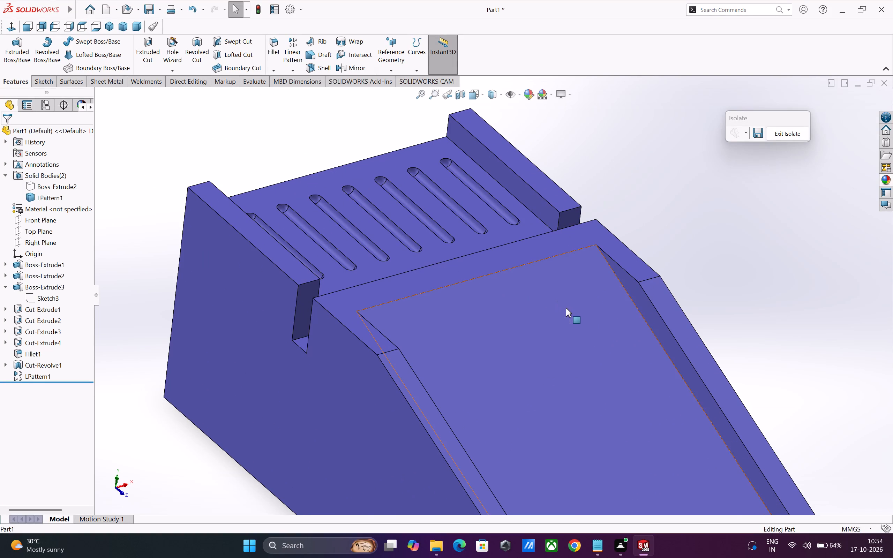
scroll(566, 308, "up", 2)
scroll(523, 285, "up", 2)
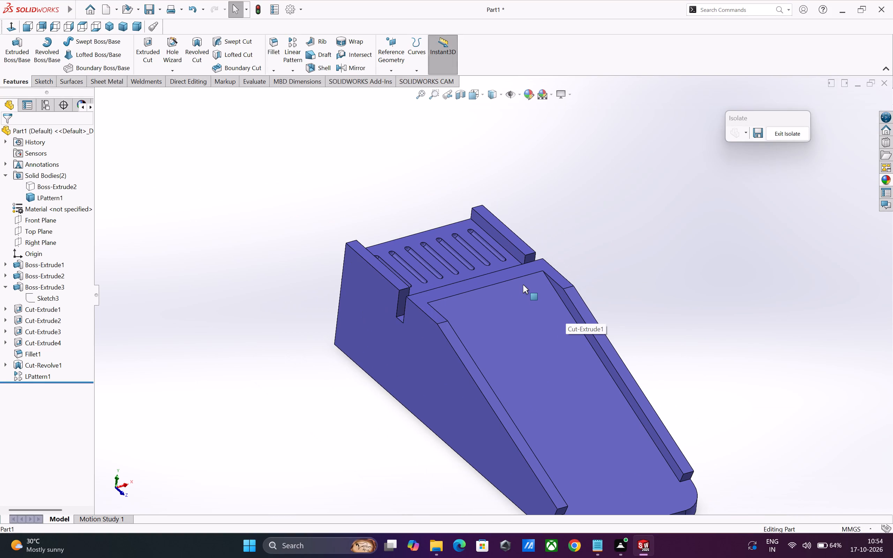
left_click(527, 349)
left_click(563, 329)
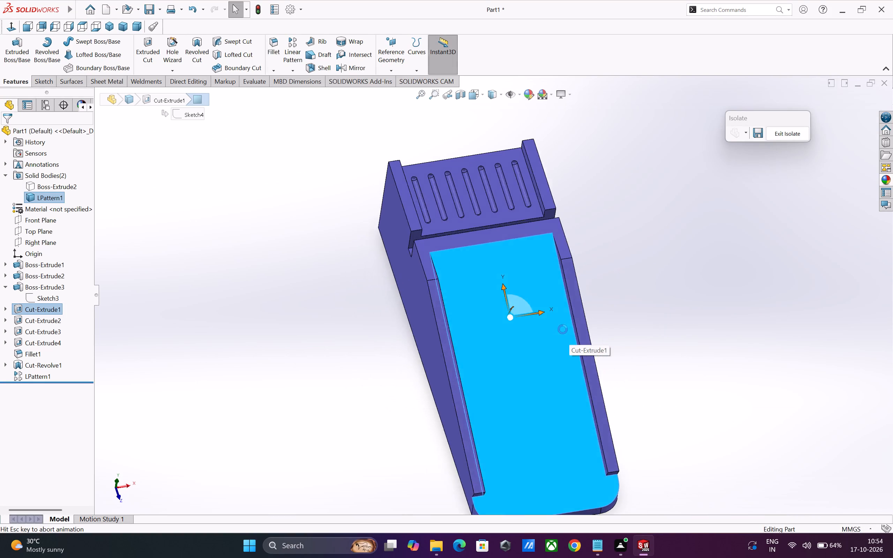
Sketch a straight slot across the sloped recess near its upper edge, about 71 mm between centres and 11 mm wide.
left_click(61, 71)
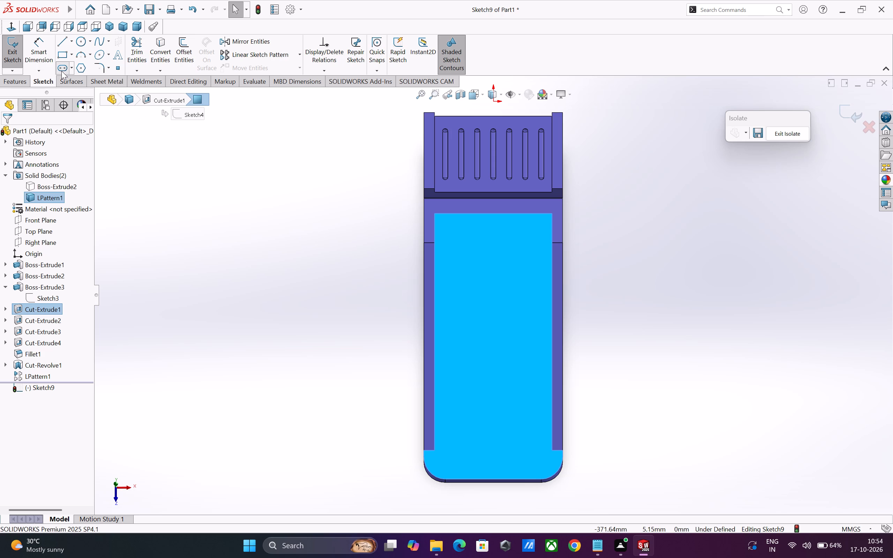
scroll(484, 250, "up", 3)
scroll(484, 257, "down", 1)
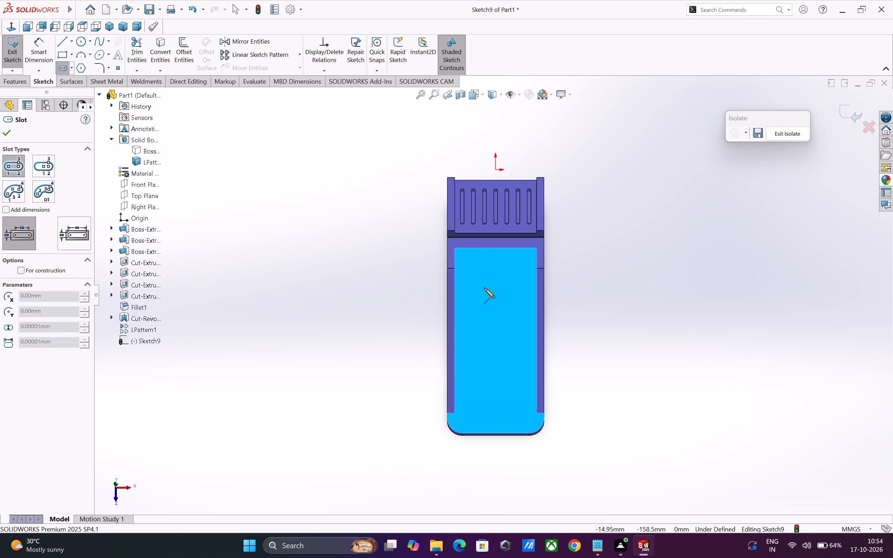
scroll(485, 288, "down", 3)
scroll(473, 247, "down", 2)
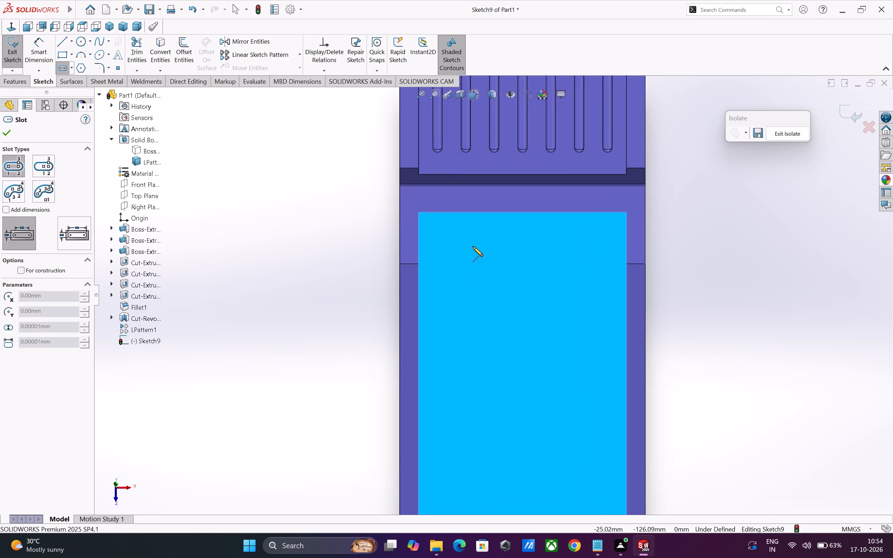
scroll(473, 246, "down", 2)
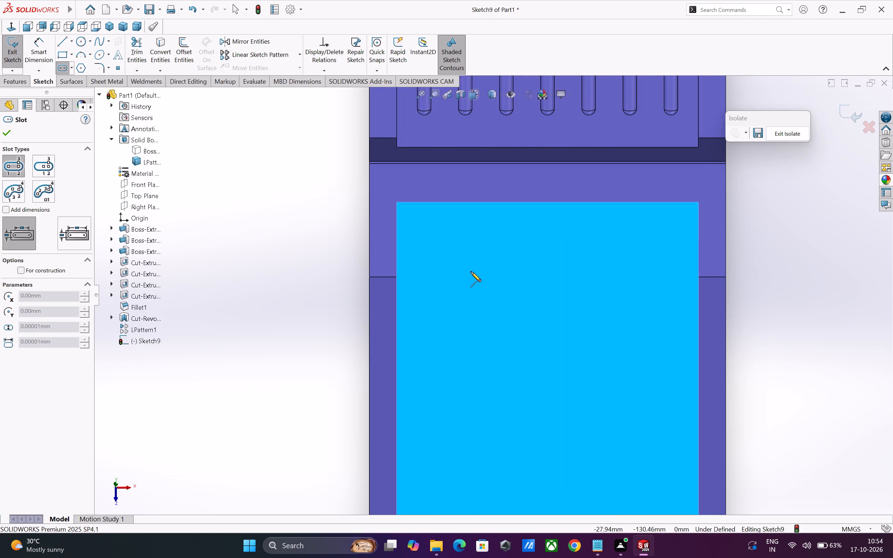
left_click(452, 267)
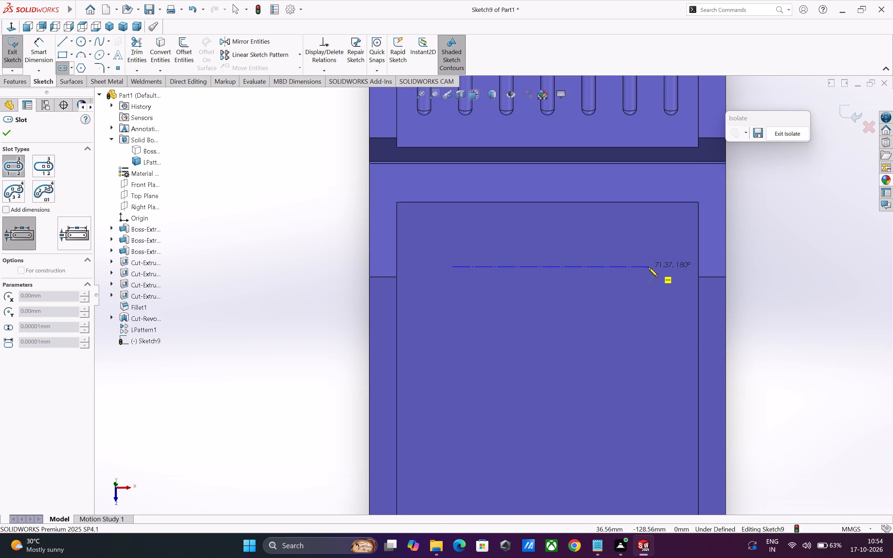
left_click(648, 267)
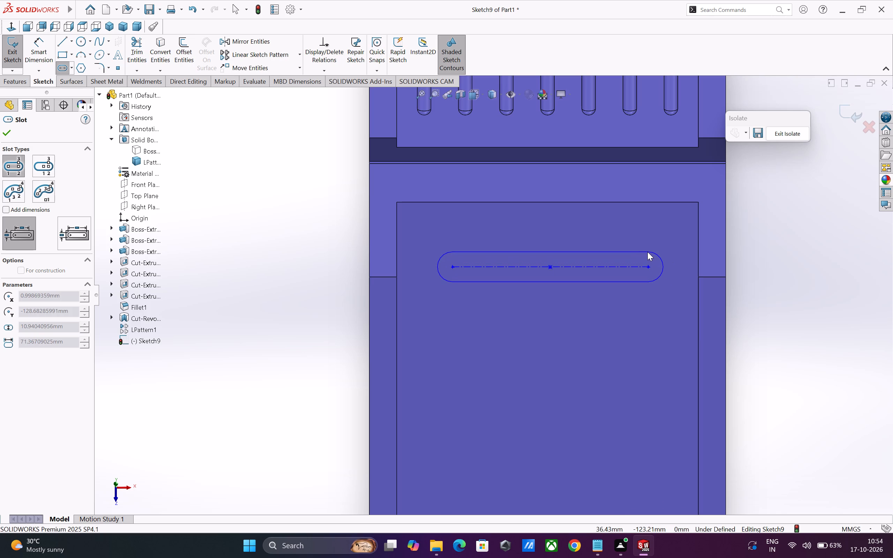
left_click(647, 252)
key("Escape")
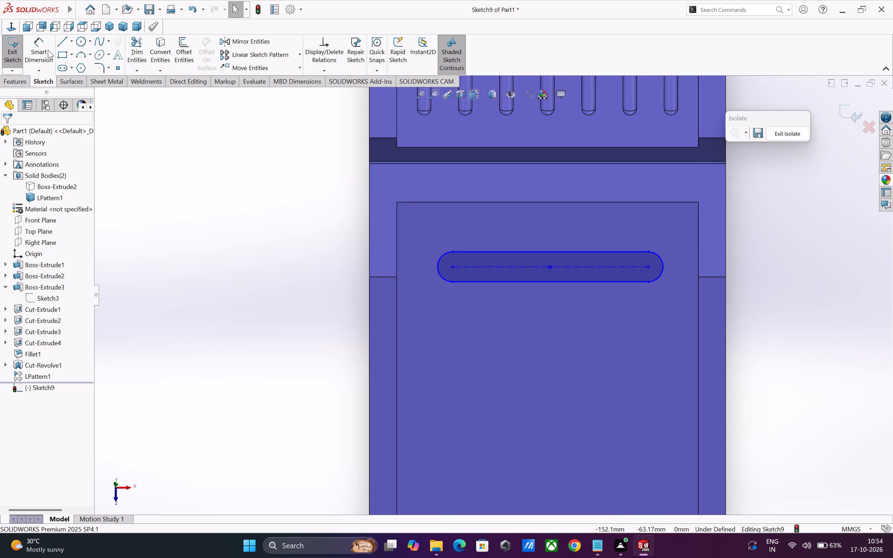
Dimension the slot's left arc centre 25 mm from the body's left outer edge.
left_click_drag(46, 50, 51, 53)
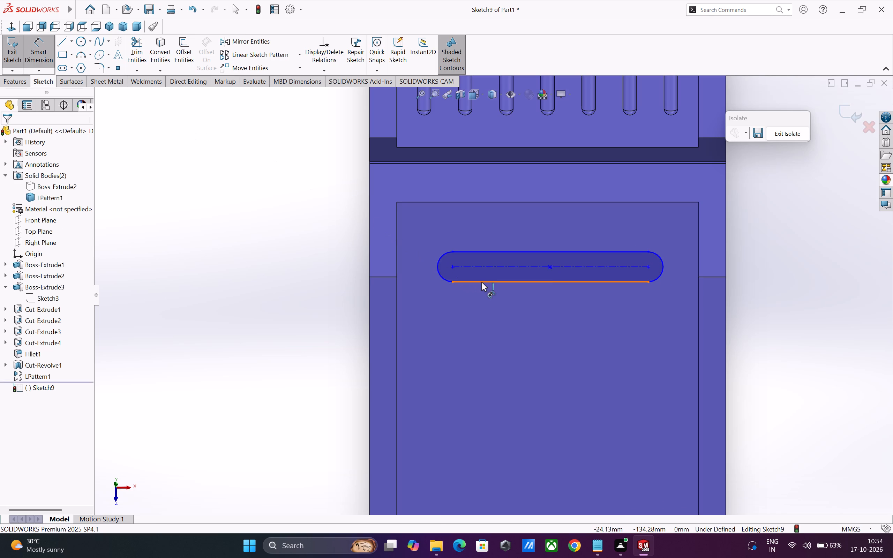
left_click(453, 266)
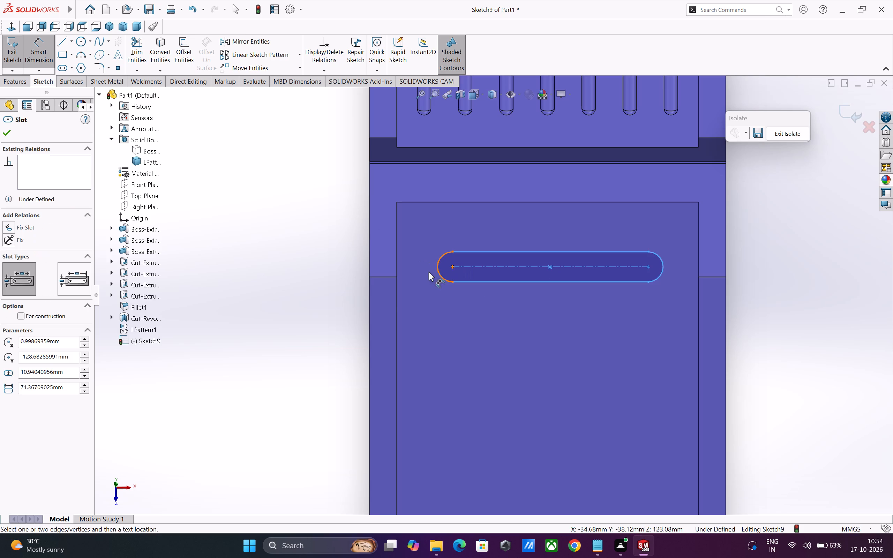
left_click(370, 296)
left_click(334, 262)
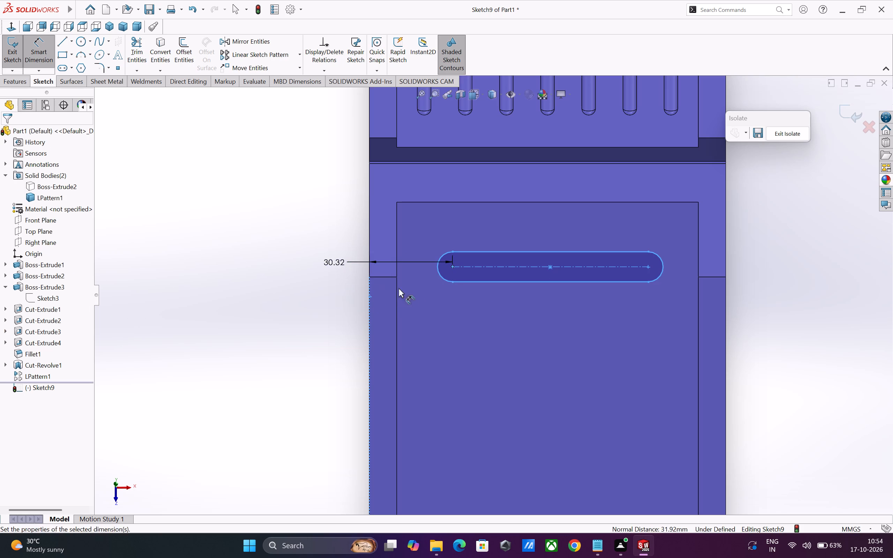
key("5")
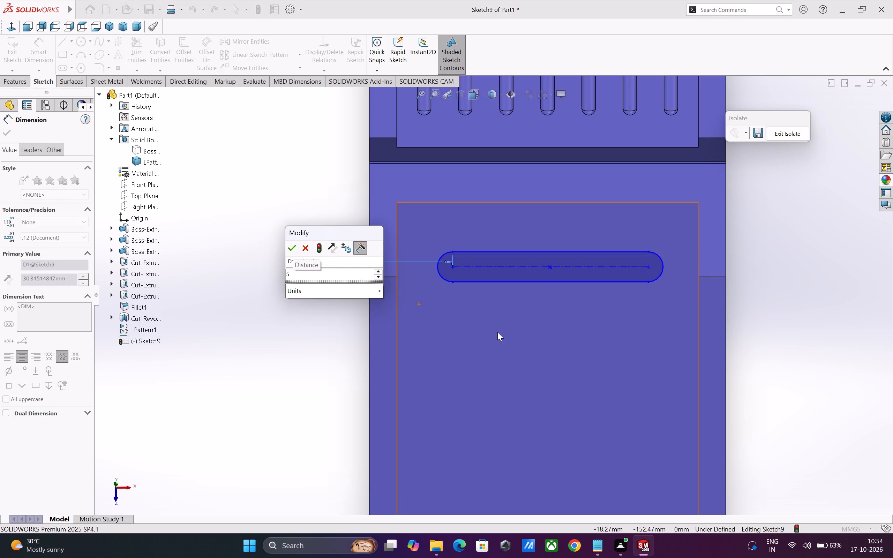
key("BackSpace")
type("25")
key("Return")
Dimension the slot's right arc centre 25 mm from the body's right outer edge.
left_click(633, 266)
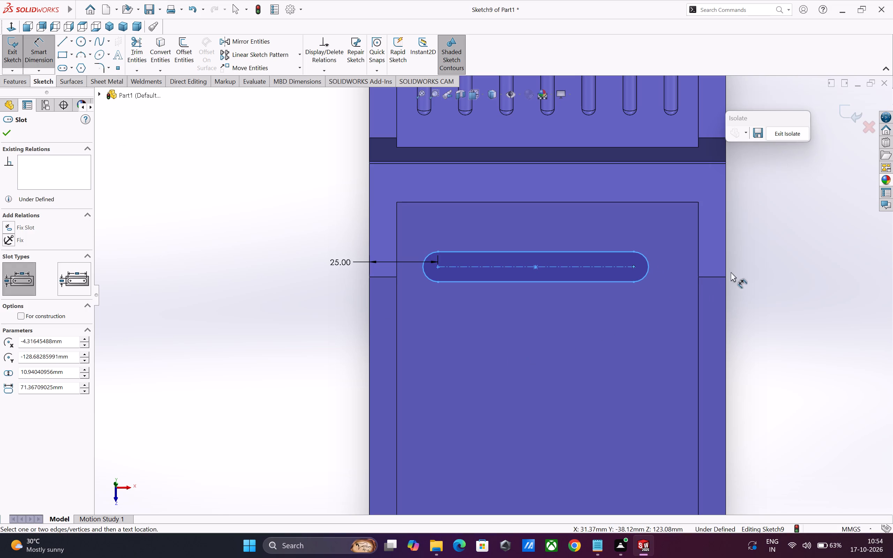
left_click(726, 266)
left_click(762, 292)
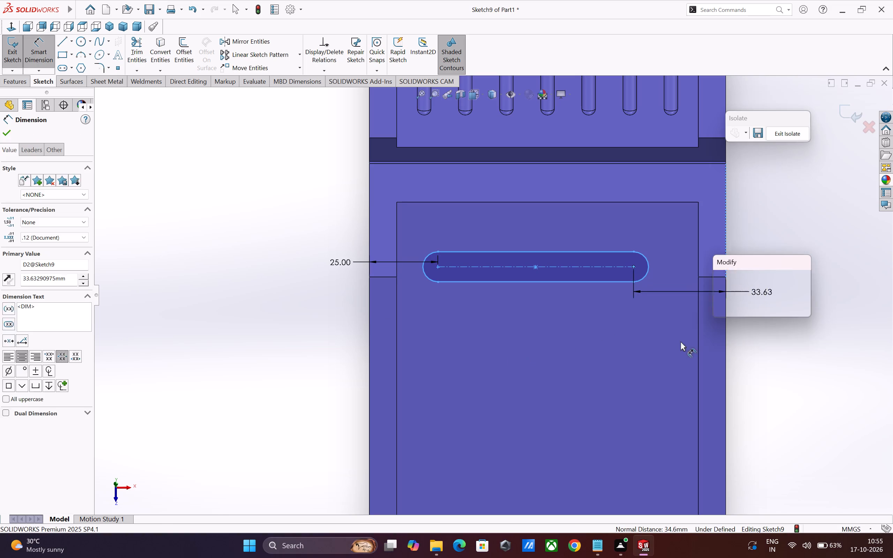
key("2")
key("5")
key("Return")
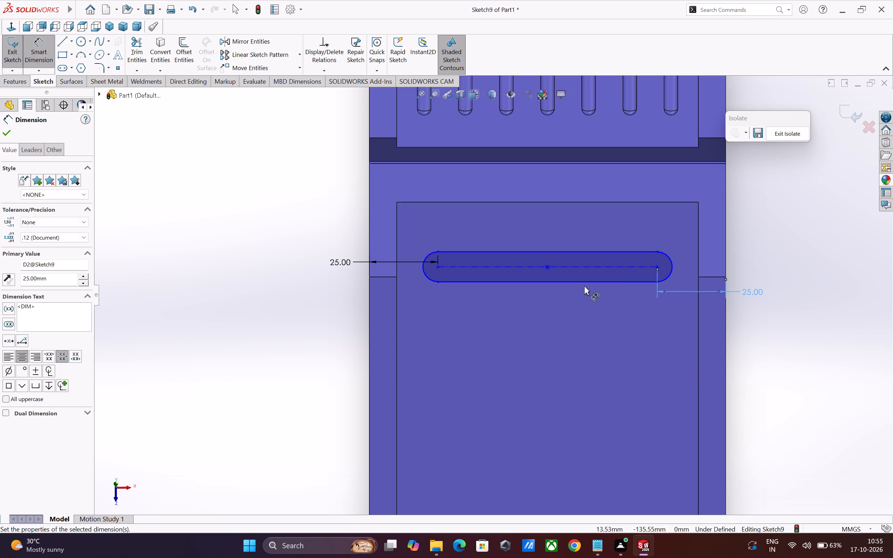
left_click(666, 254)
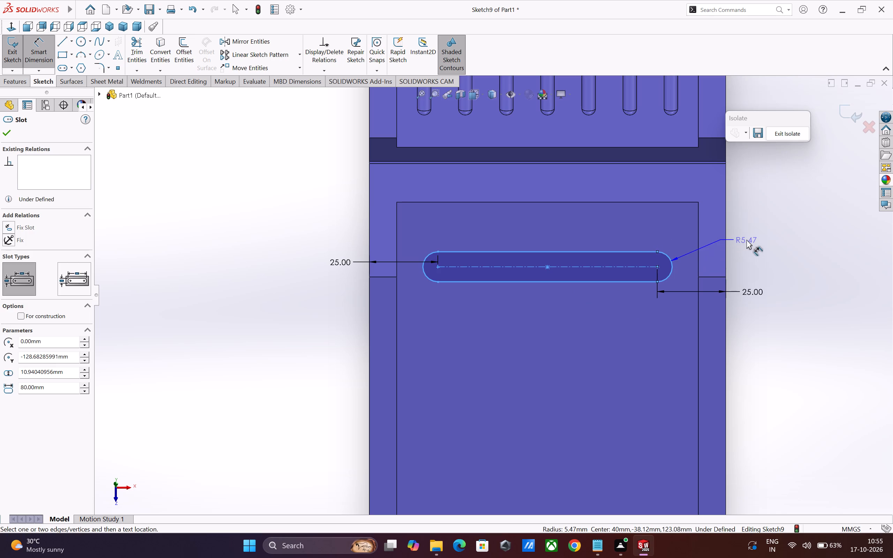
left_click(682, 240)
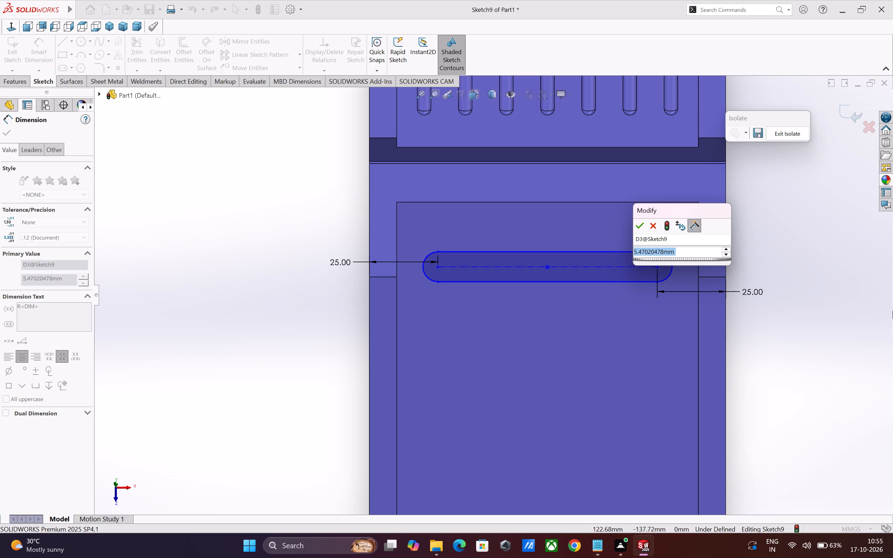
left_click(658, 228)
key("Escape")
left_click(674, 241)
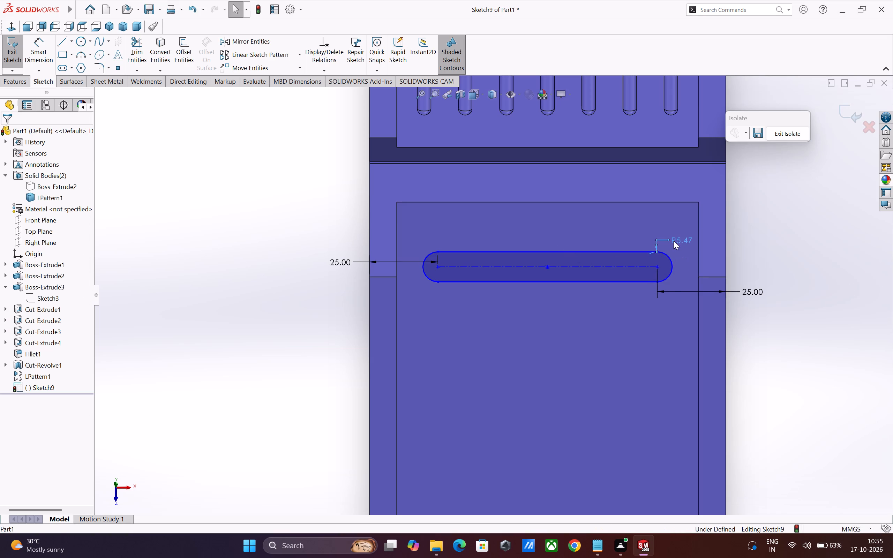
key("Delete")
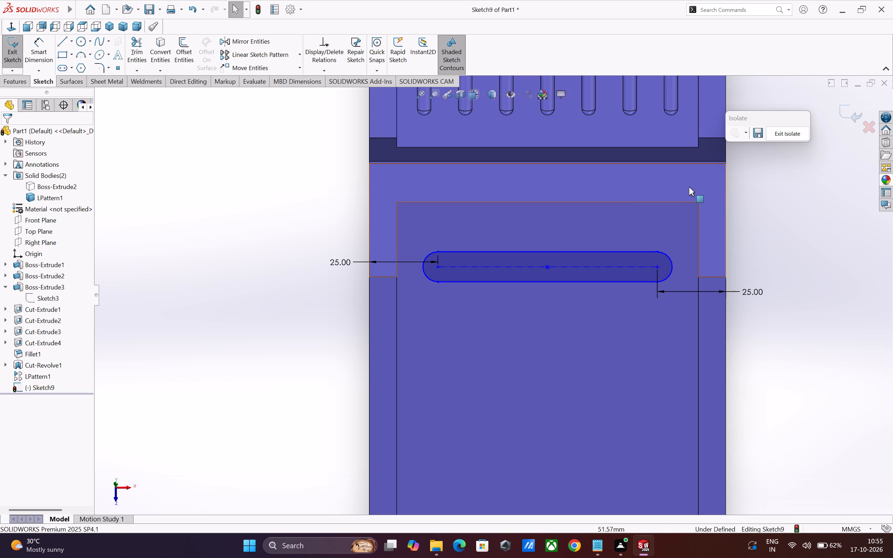
Dimension the slot's upper straight side 15 mm from the upper edge of the sloped recess.
left_click(37, 58)
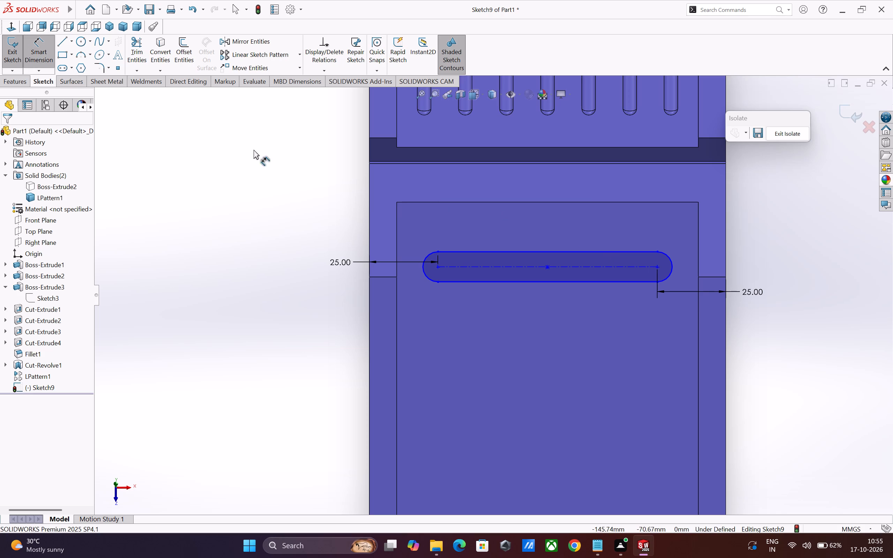
left_click(616, 252)
left_click(634, 202)
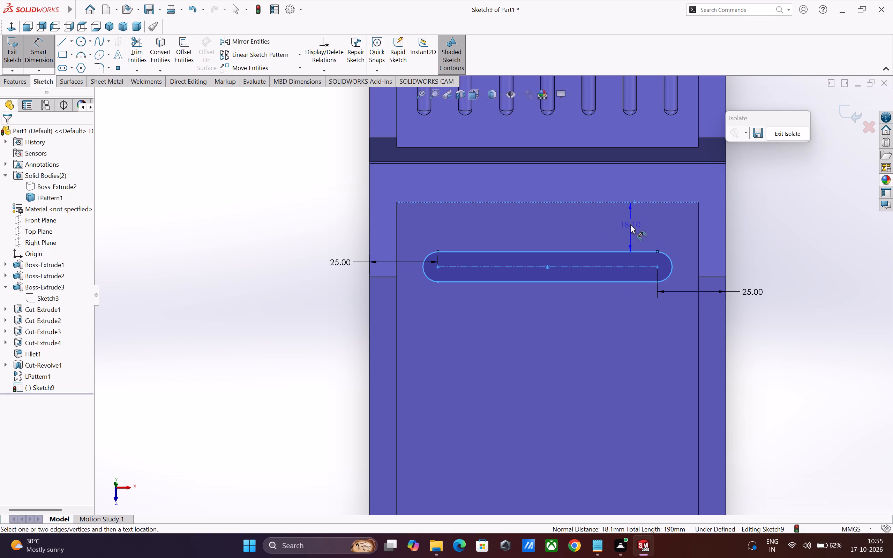
left_click(630, 224)
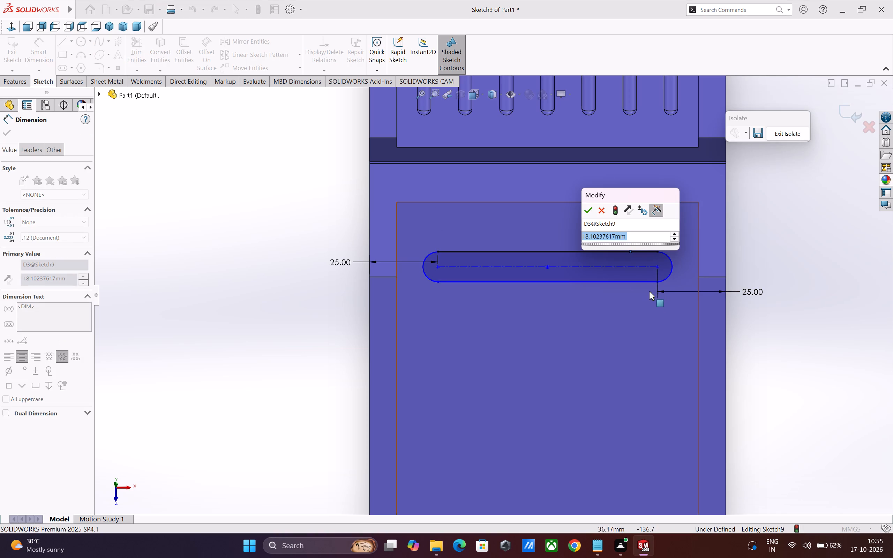
key("1")
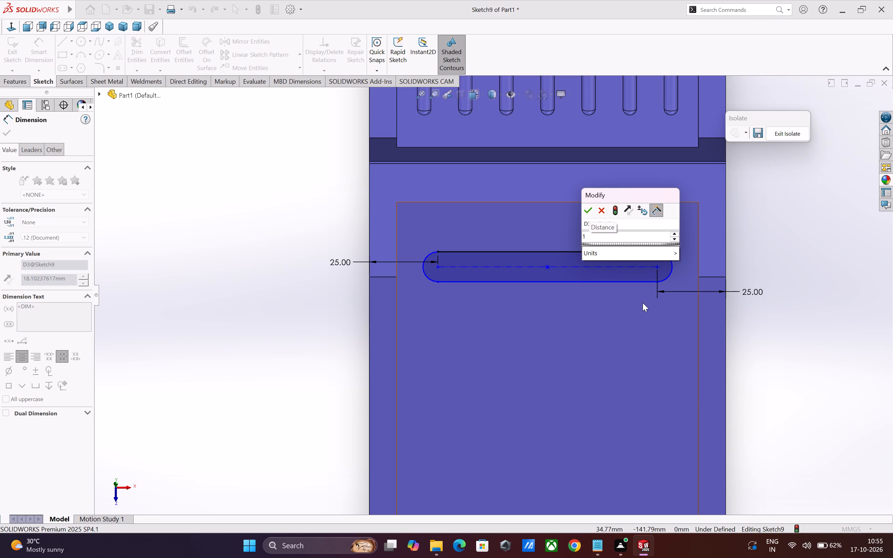
key("5")
key("Return")
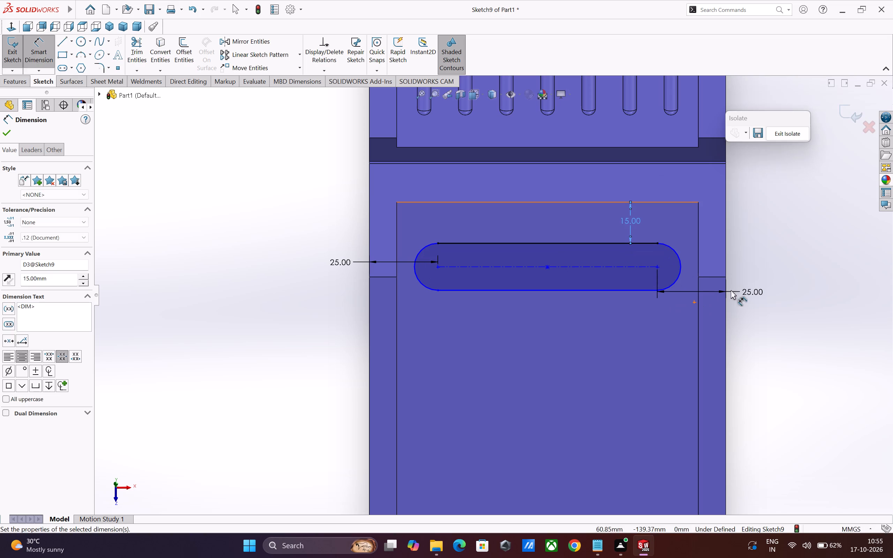
left_click(758, 240)
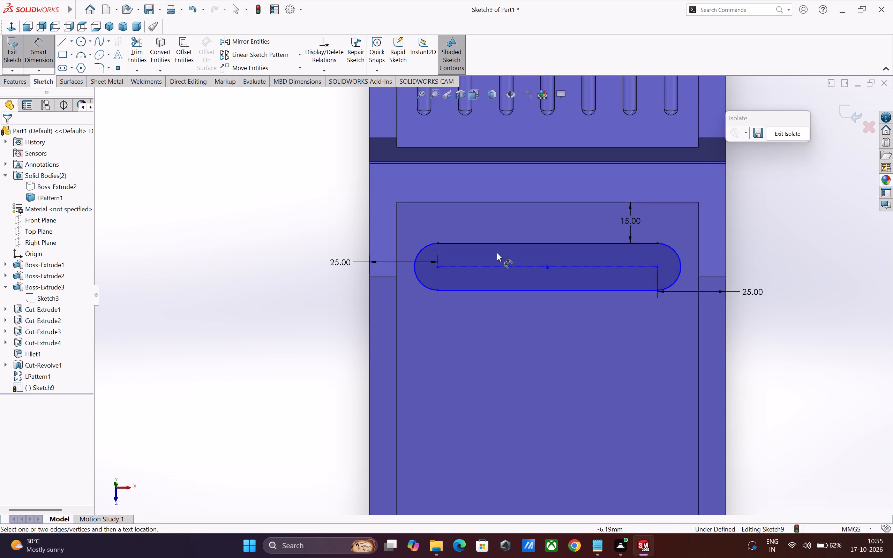
Dimension the radius of the slot's left end arc as 2.5 mm.
left_click(423, 285)
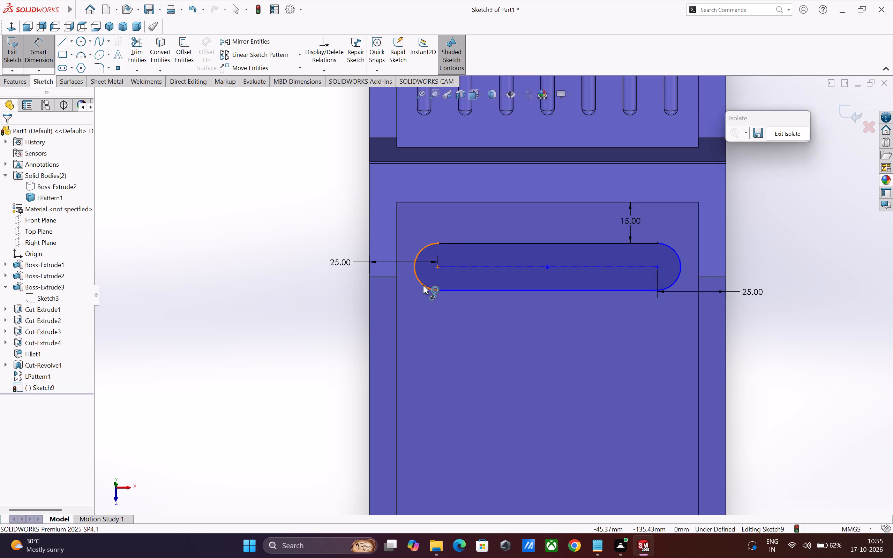
left_click(325, 300)
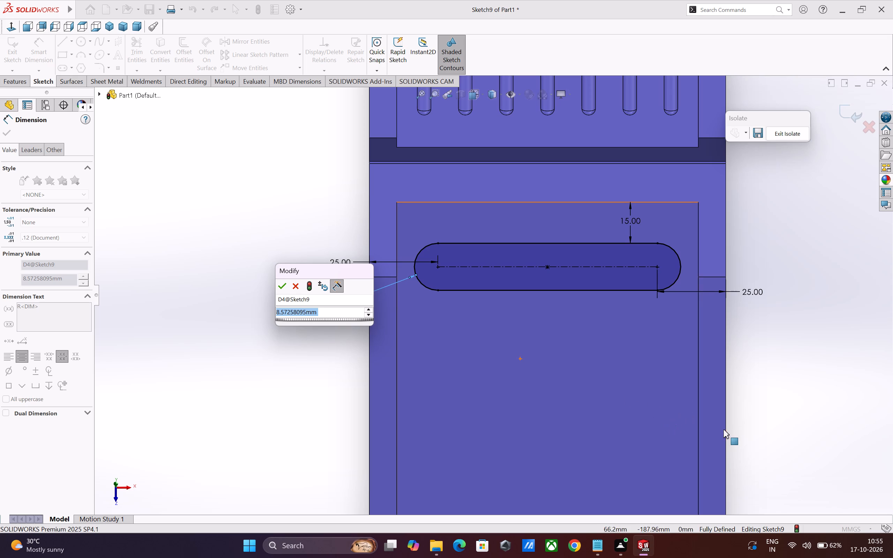
key("2")
key("period")
key("5")
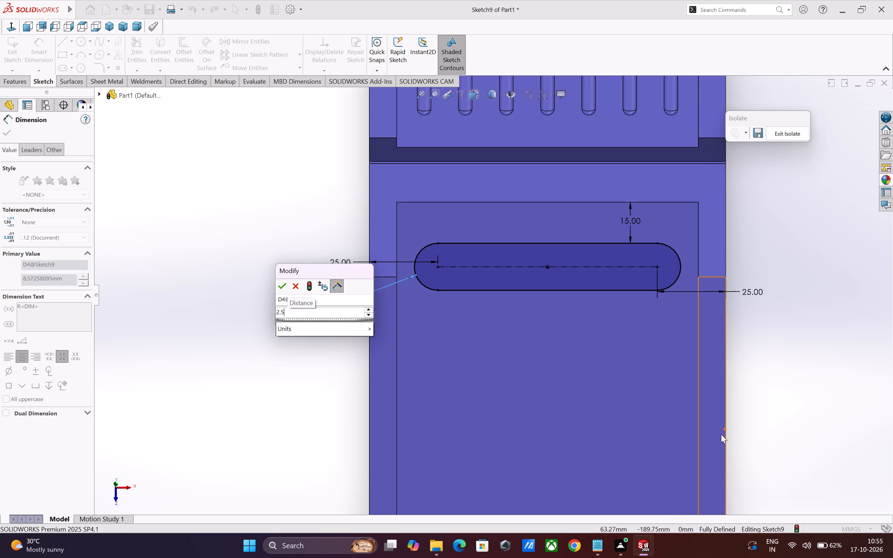
key("Return")
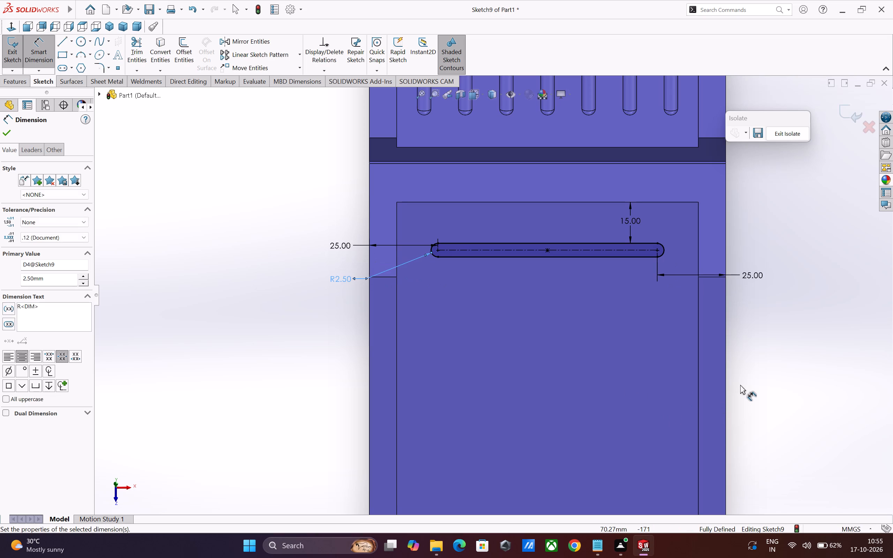
scroll(711, 312, "down", 3)
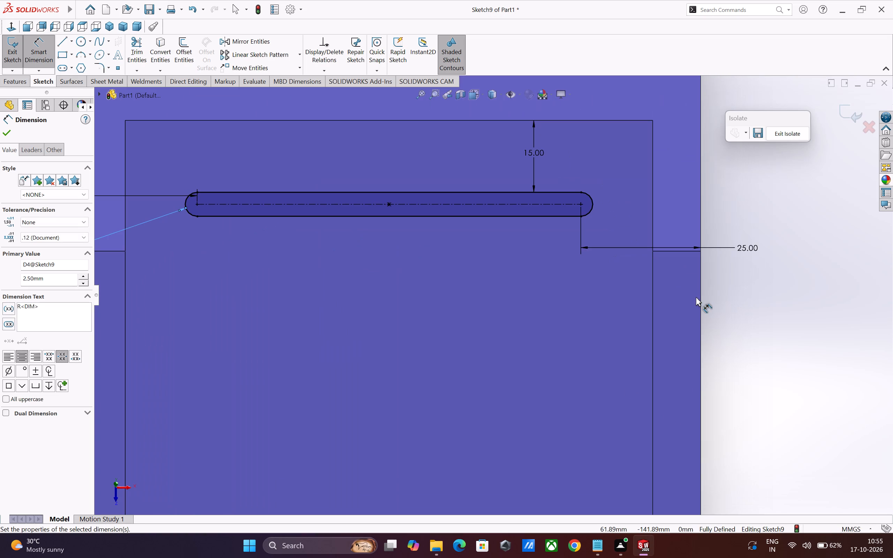
left_click(779, 364)
scroll(640, 339, "up", 2)
scroll(592, 330, "up", 1)
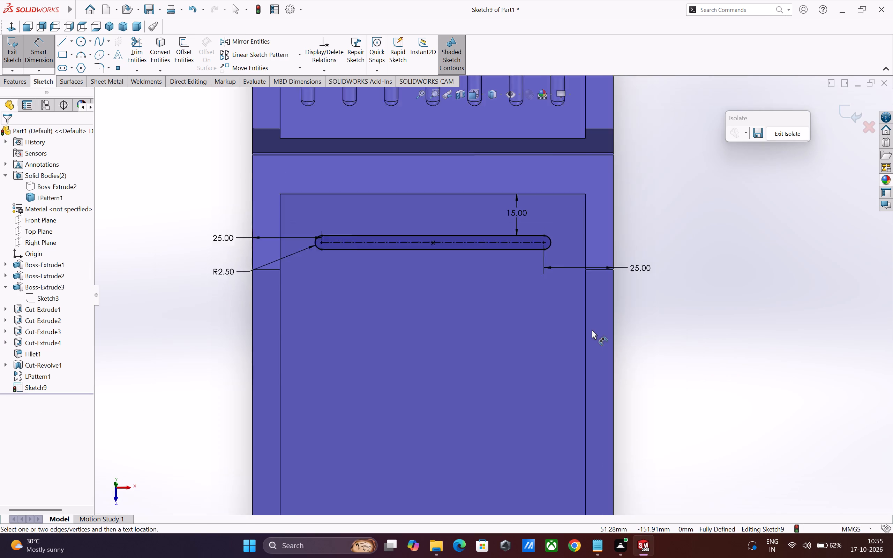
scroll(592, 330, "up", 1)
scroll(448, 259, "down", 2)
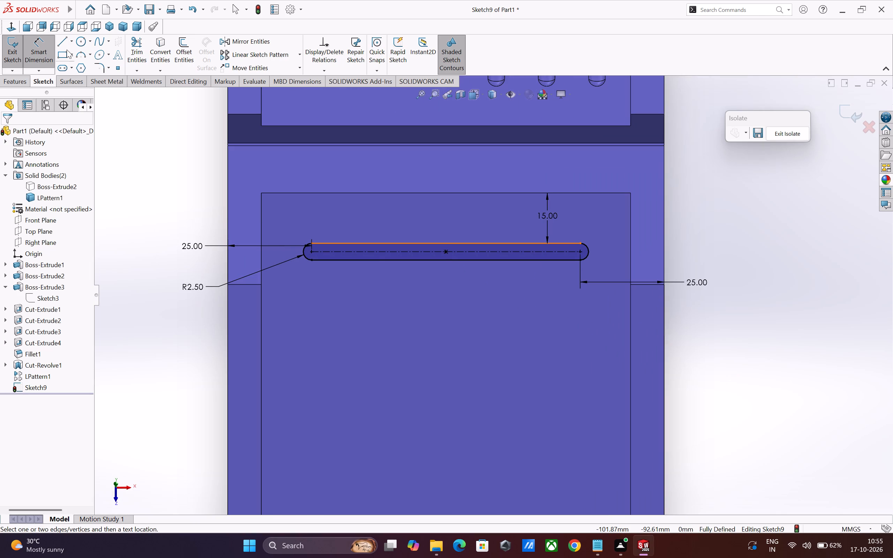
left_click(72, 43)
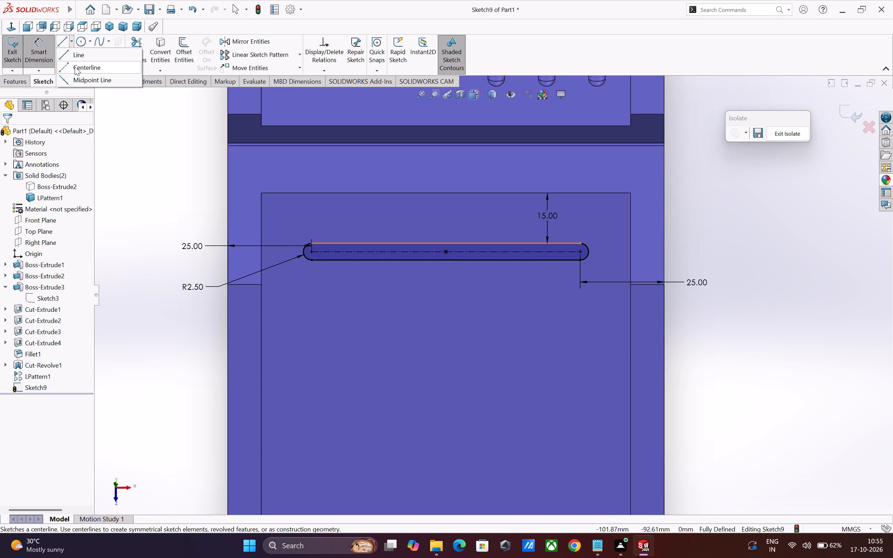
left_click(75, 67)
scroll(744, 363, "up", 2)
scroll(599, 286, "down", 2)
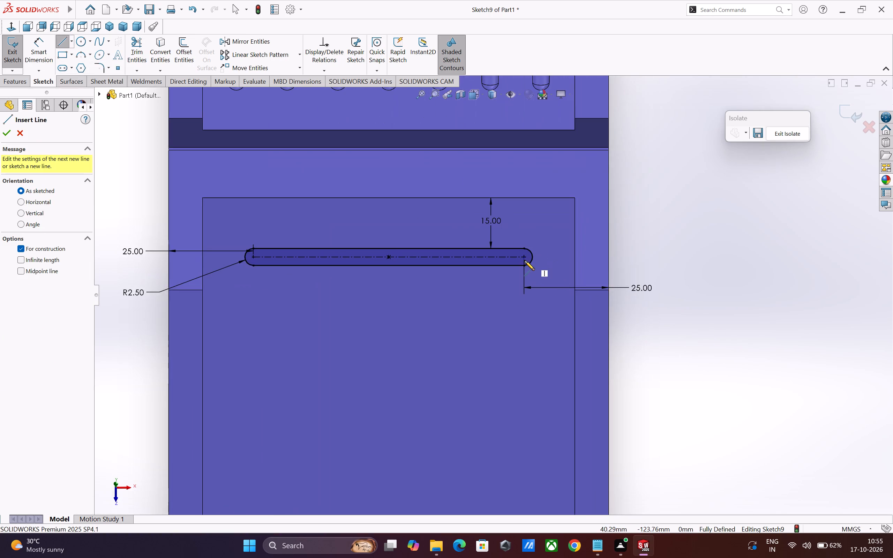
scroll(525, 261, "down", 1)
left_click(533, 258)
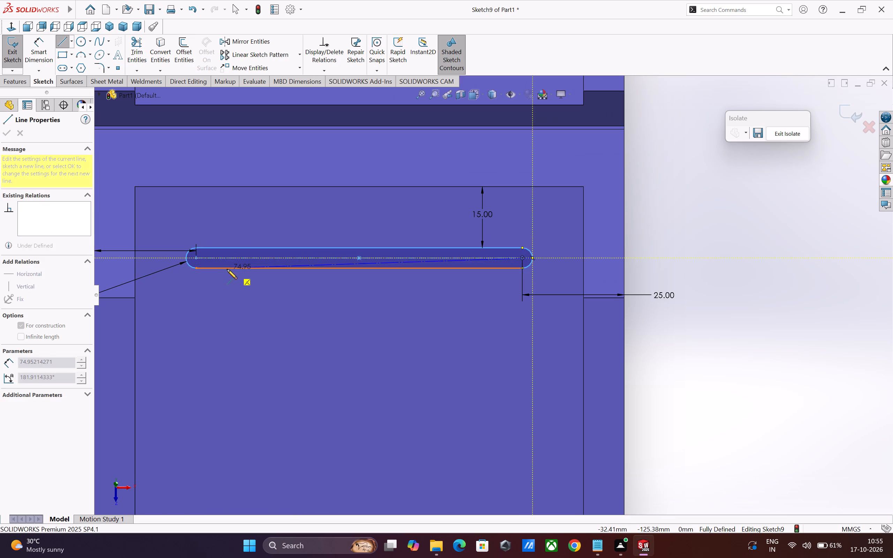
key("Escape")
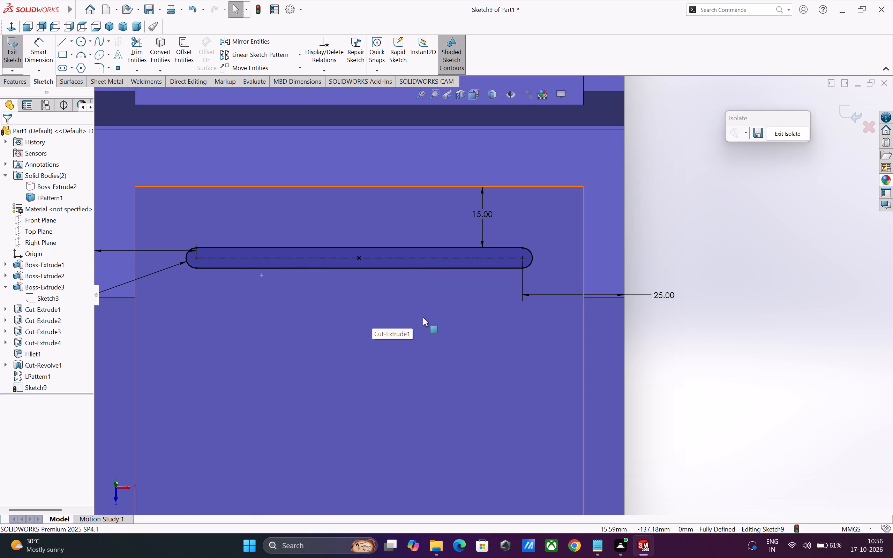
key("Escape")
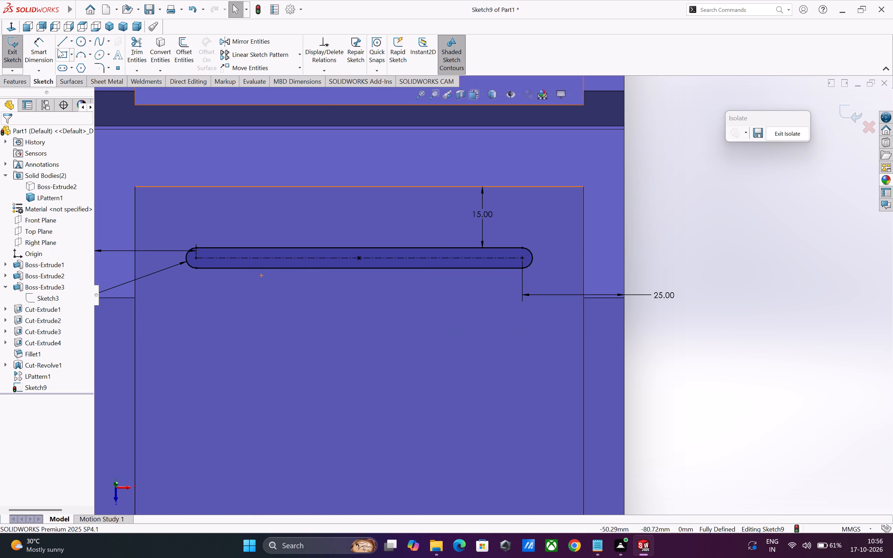
Draw a solid horizontal line 85 mm long through the slot's middle, joining the outermost points of its two end arcs.
left_click(59, 45)
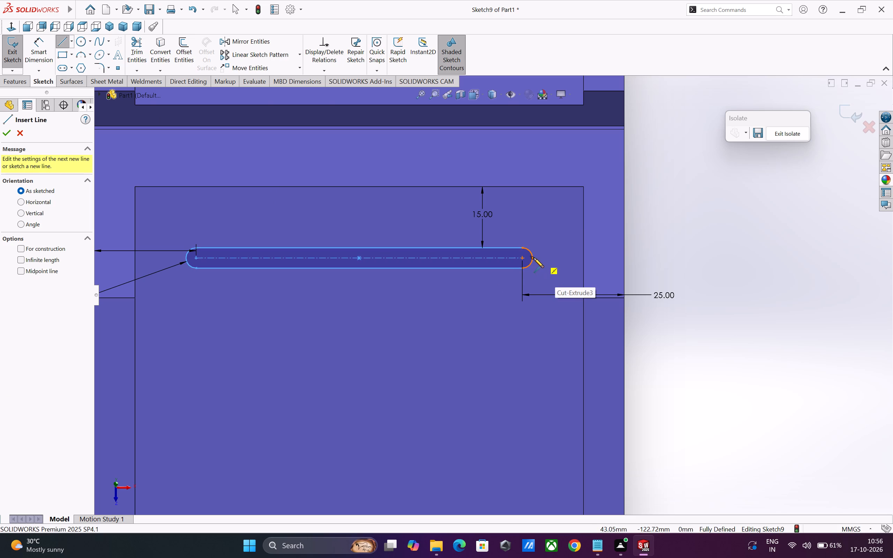
left_click(533, 258)
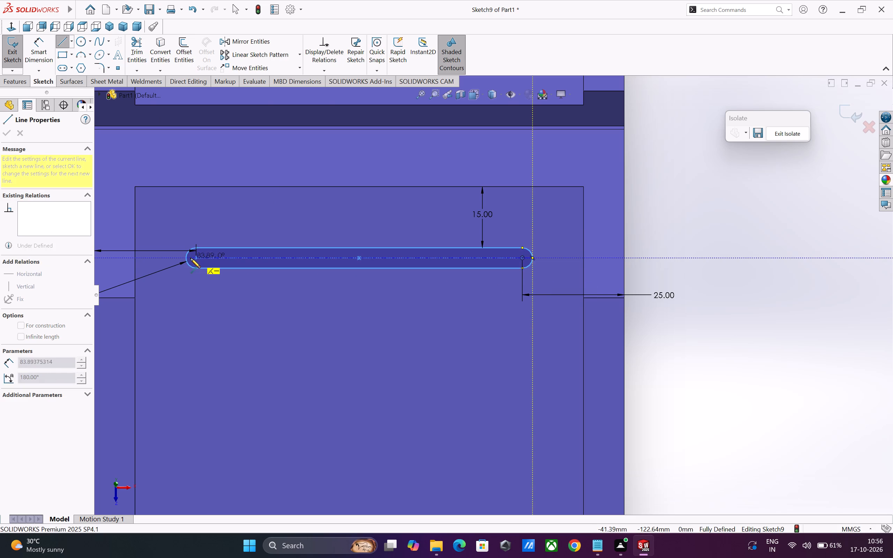
left_click(185, 258)
key("Escape")
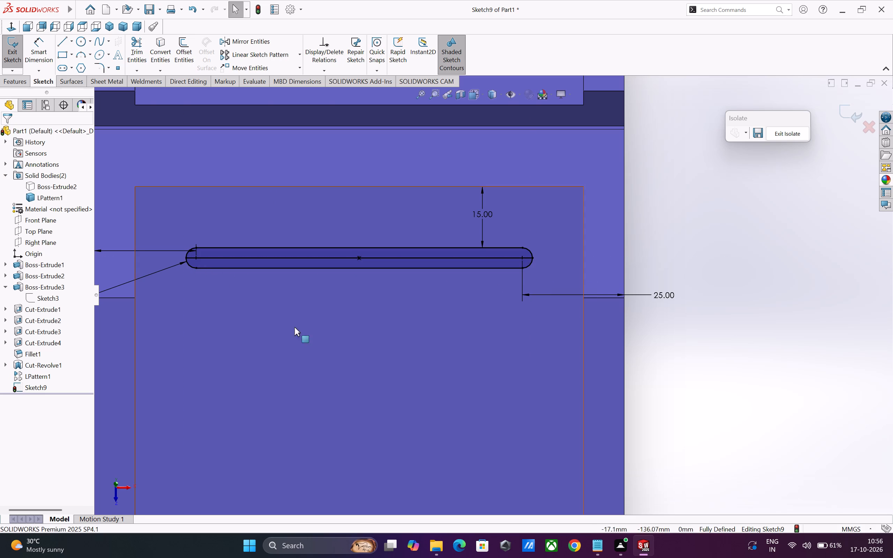
Trim the slot's lower straight side and the lower halves of both end arcs, keeping the trimmed entities as construction geometry.
left_click(136, 52)
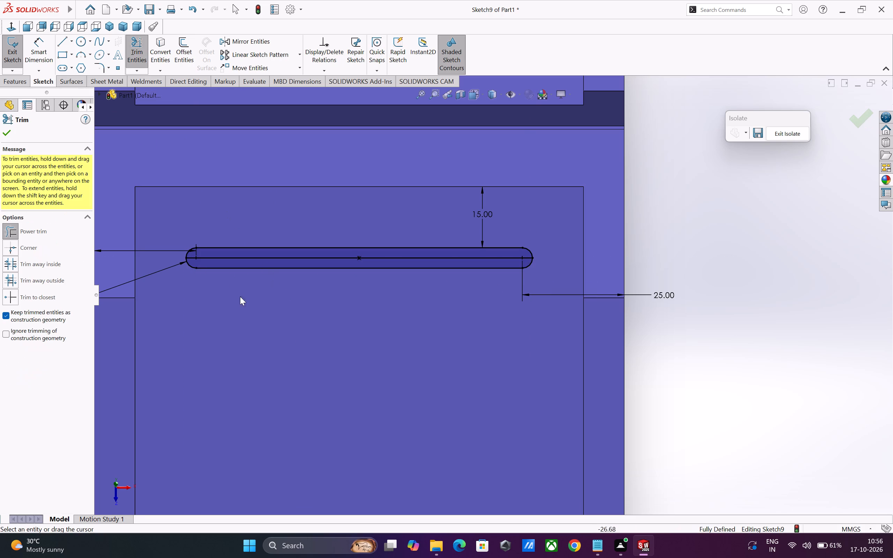
left_click_drag(188, 273, 200, 266)
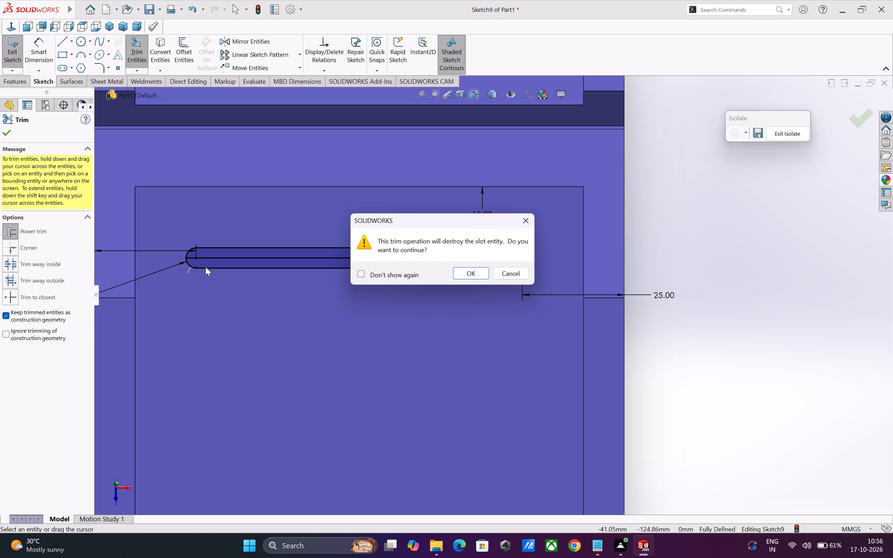
left_click(474, 278)
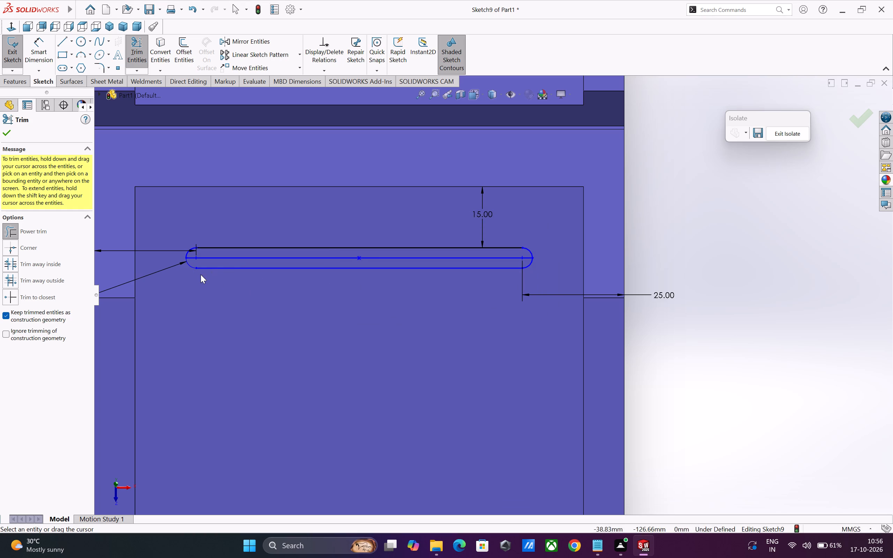
left_click_drag(201, 274, 216, 266)
left_click_drag(181, 265, 200, 262)
scroll(573, 264, "down", 3)
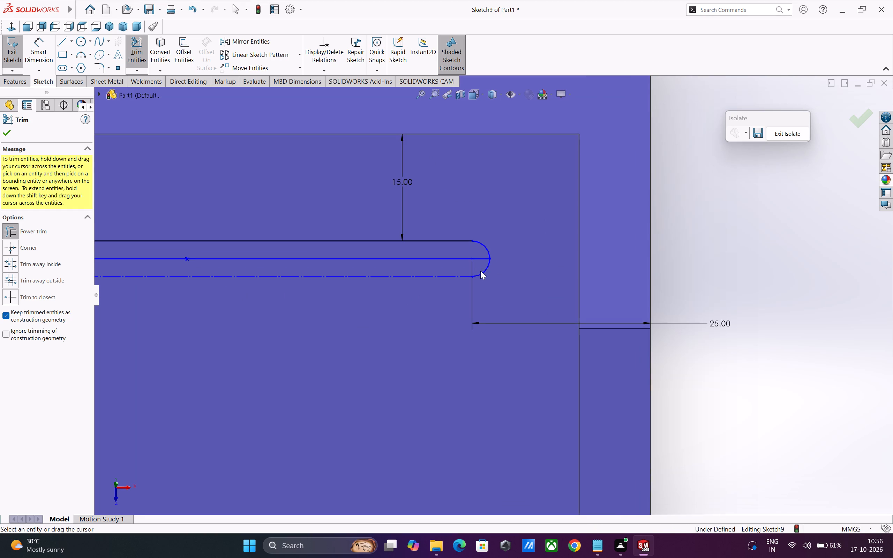
left_click_drag(480, 271, 491, 274)
scroll(493, 286, "up", 5)
left_click(693, 291)
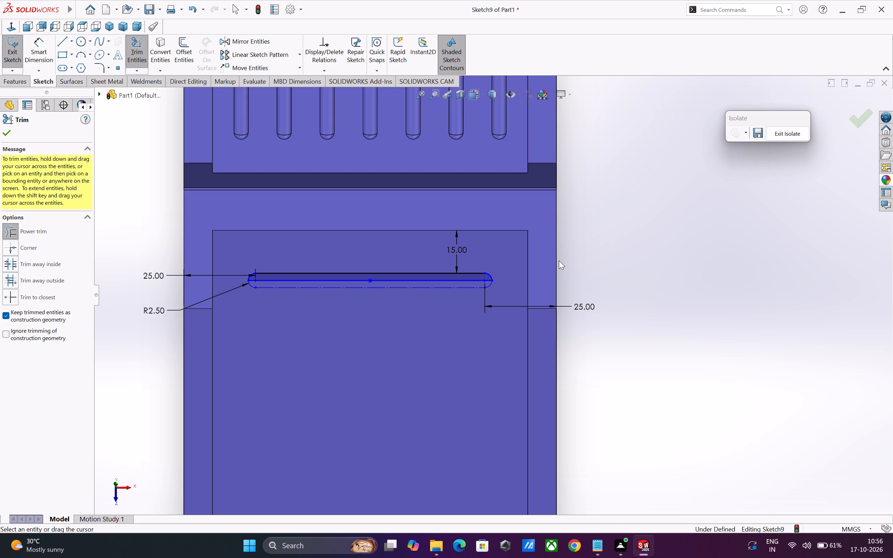
left_click(8, 133)
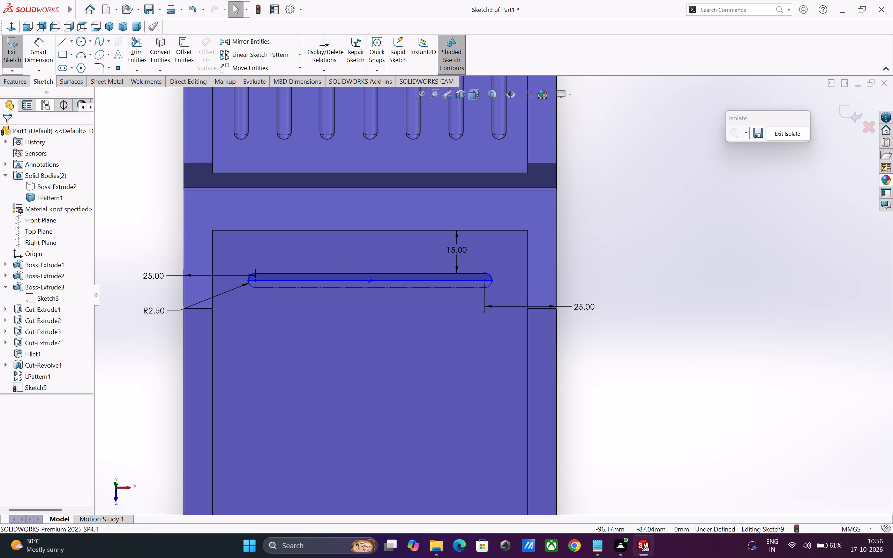
Dimension the radius of the slot's upper right end arc as 2.5 mm.
left_click(43, 55)
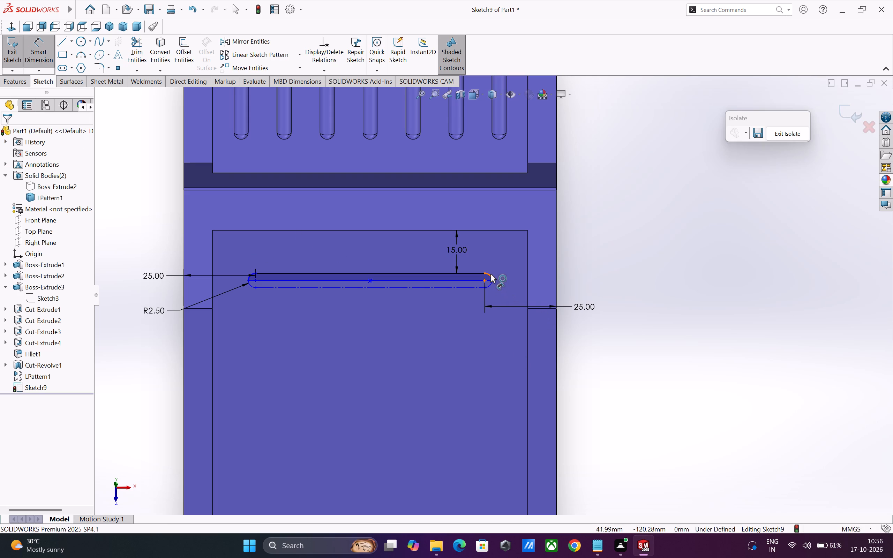
left_click(489, 274)
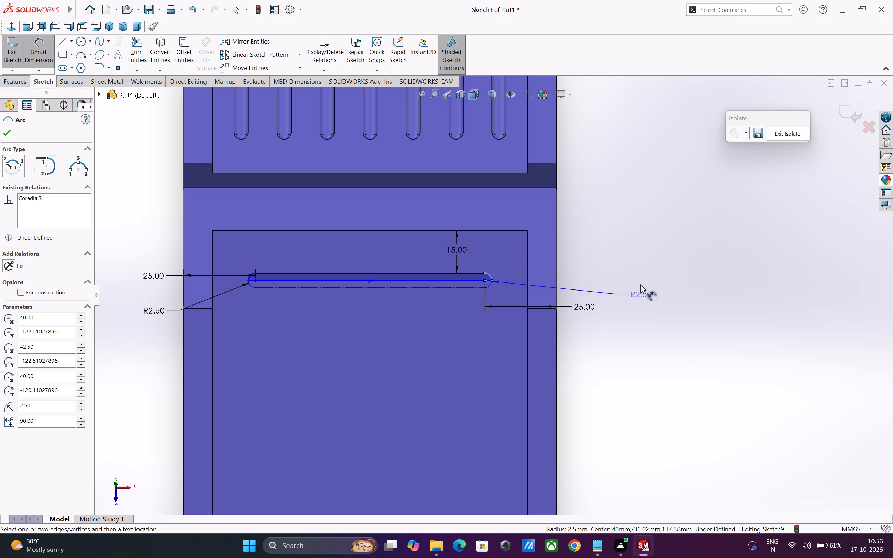
left_click(610, 272)
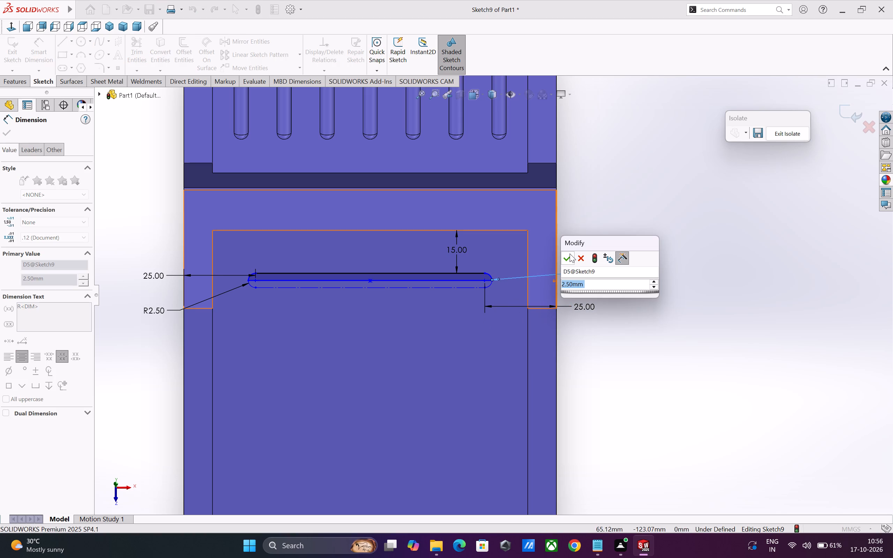
left_click(569, 253)
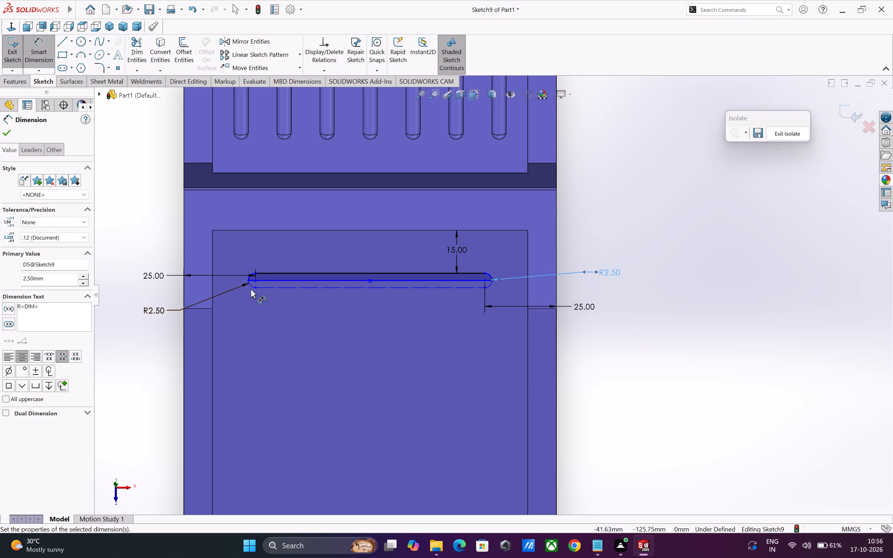
Reposition the left arc's radius dimension above the 25 mm dimension at the slot's left end.
left_click_drag(240, 286, 221, 232)
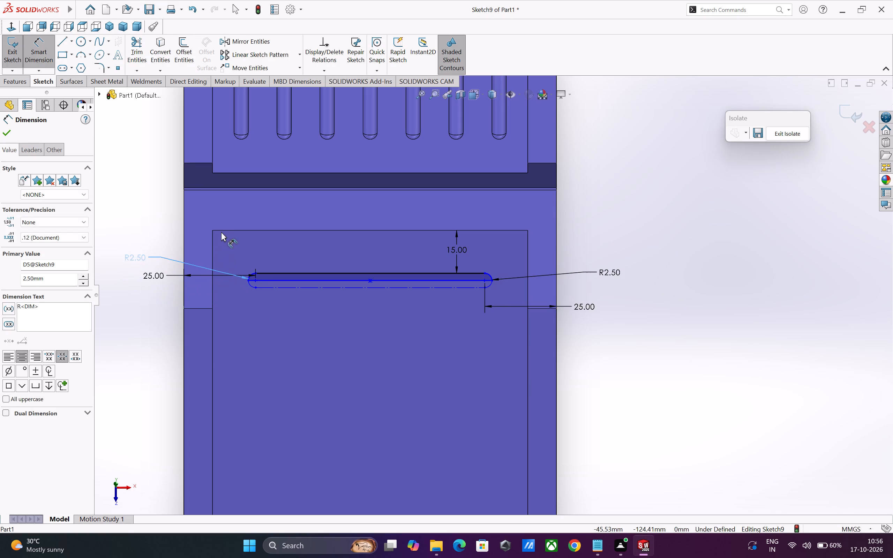
left_click_drag(221, 232, 231, 234)
left_click(651, 330)
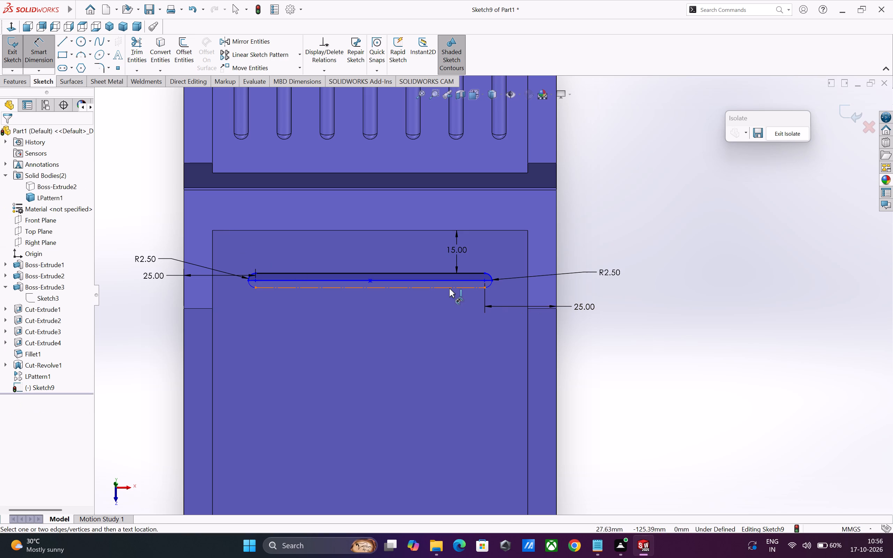
key("Escape")
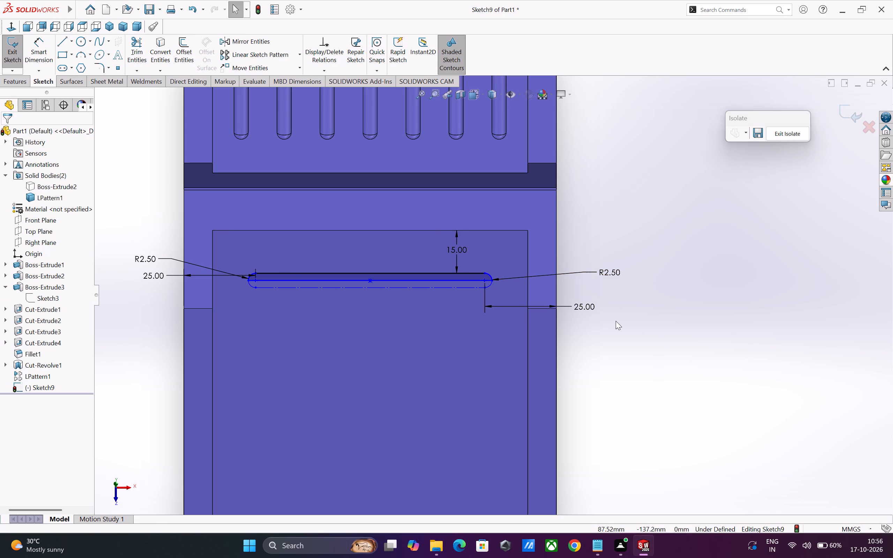
key("Escape")
Apply a Horizontal relation to the line running through the slot's middle.
scroll(515, 284, "down", 3)
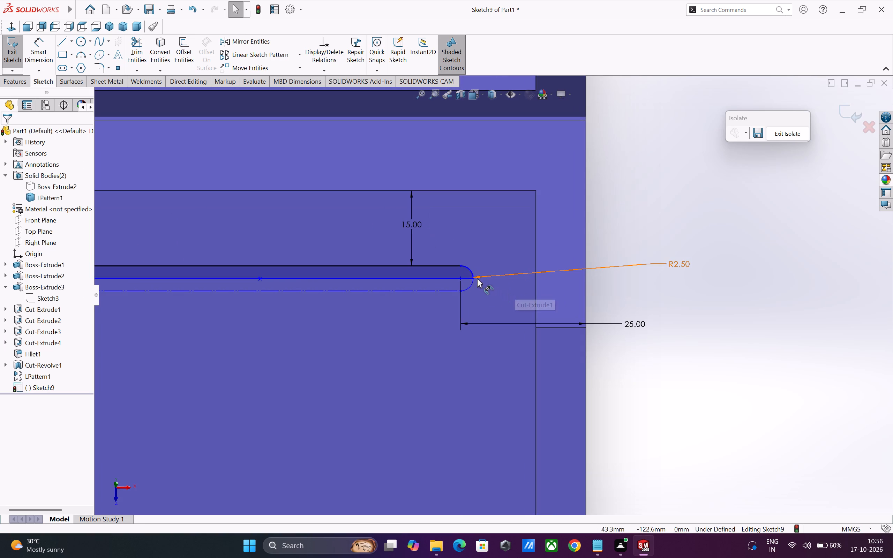
left_click(439, 278)
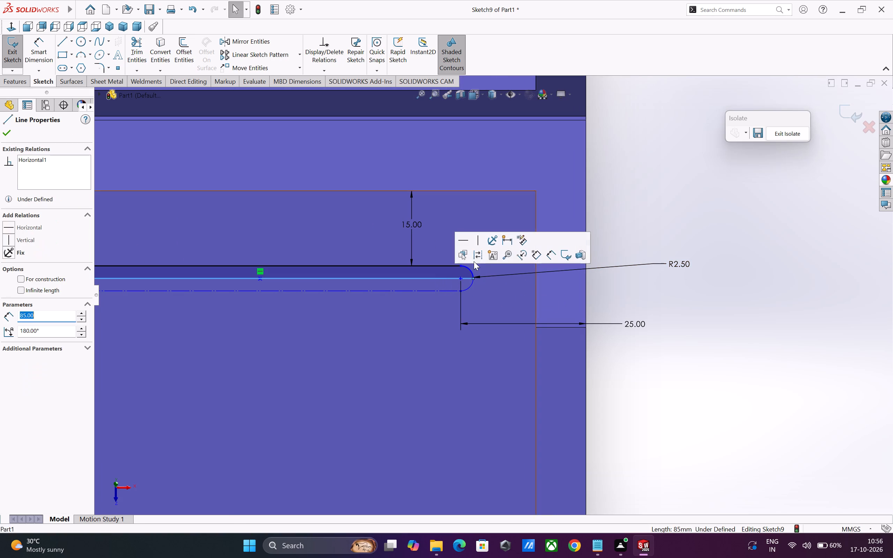
left_click(460, 243)
left_click(726, 368)
Examine the trimmed slot sketch and its end arcs and dimensions for missing constraints.
scroll(654, 368, "up", 3)
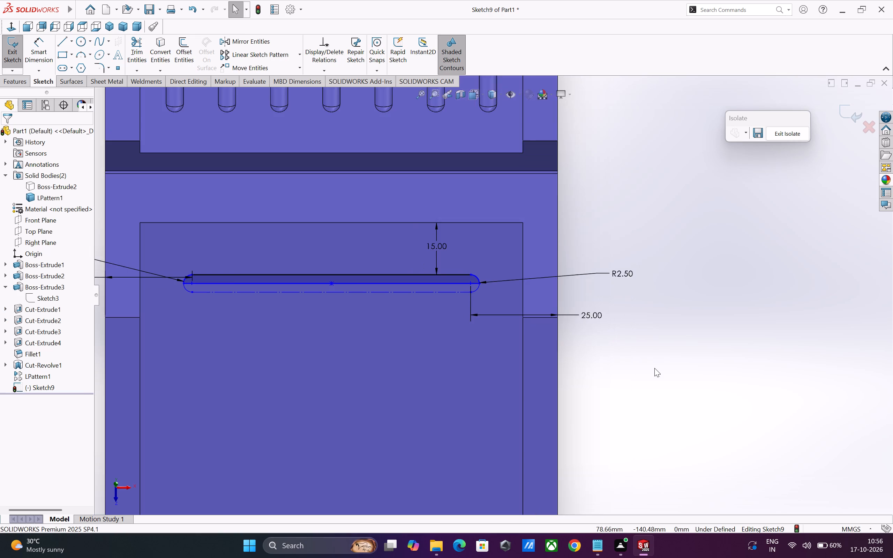
scroll(654, 368, "up", 2)
scroll(526, 306, "down", 2)
scroll(498, 301, "down", 2)
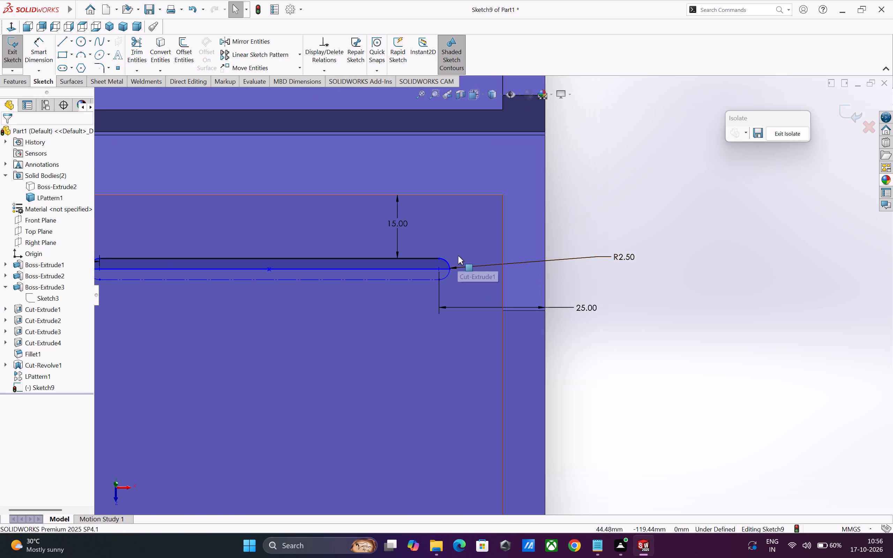
scroll(716, 416, "up", 2)
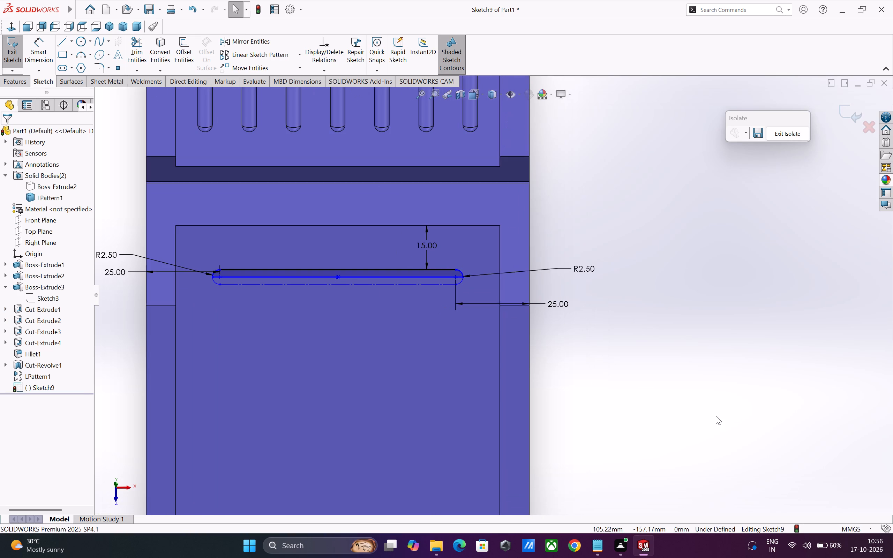
scroll(723, 416, "up", 2)
scroll(573, 391, "down", 1)
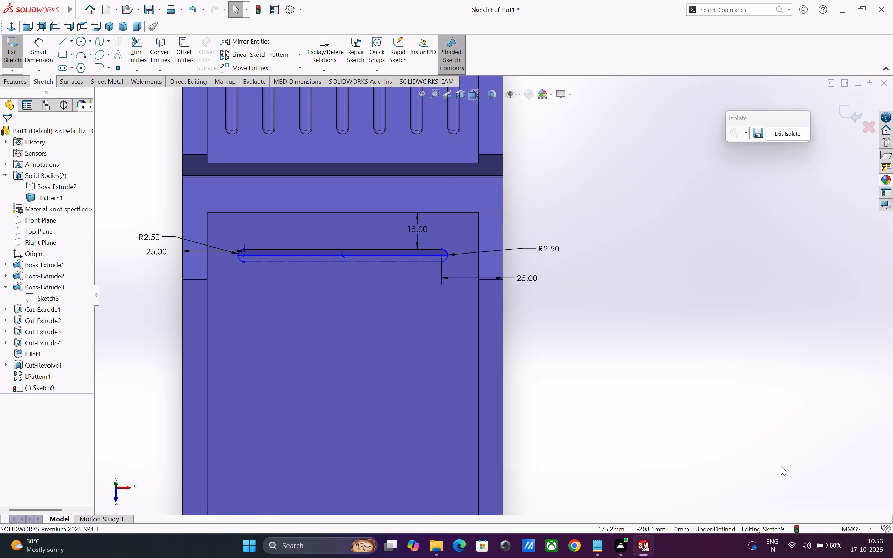
scroll(601, 470, "up", 2)
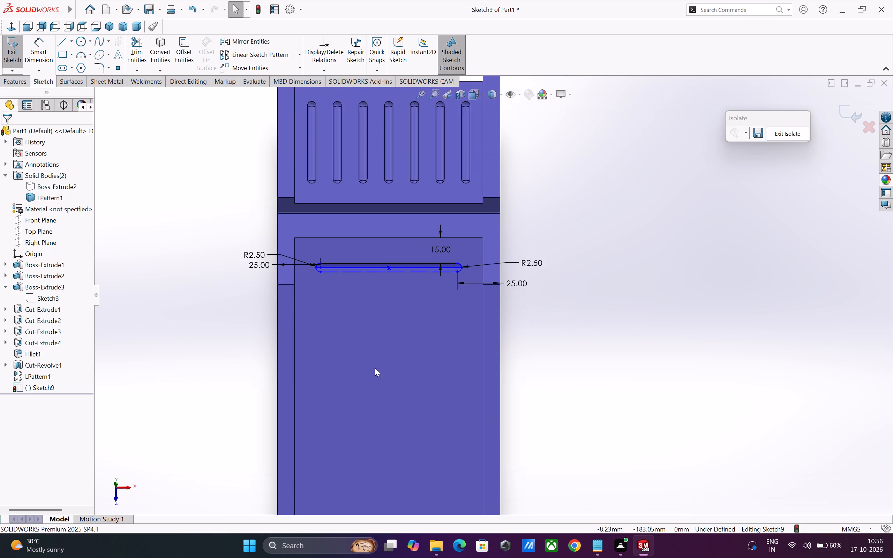
scroll(387, 265, "down", 2)
scroll(428, 288, "down", 1)
left_click(672, 321)
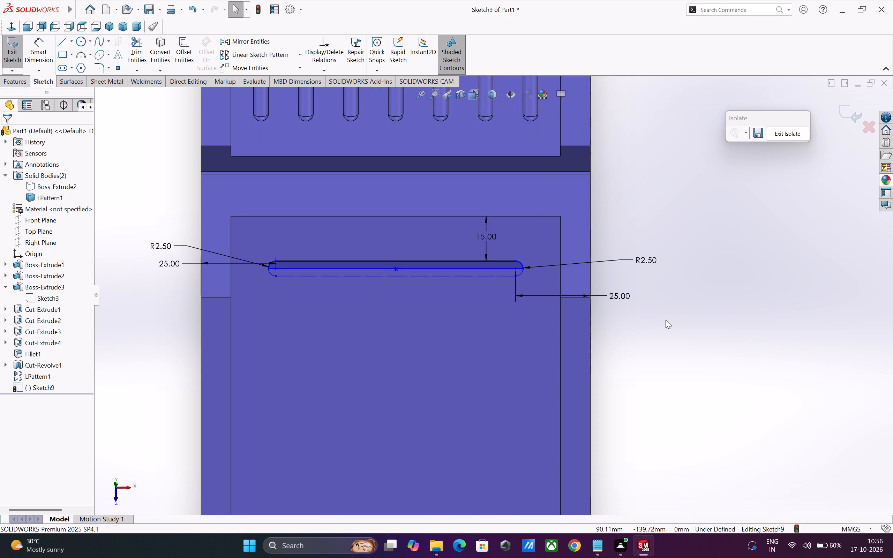
key("Escape")
key("Escape")
scroll(458, 284, "up", 1)
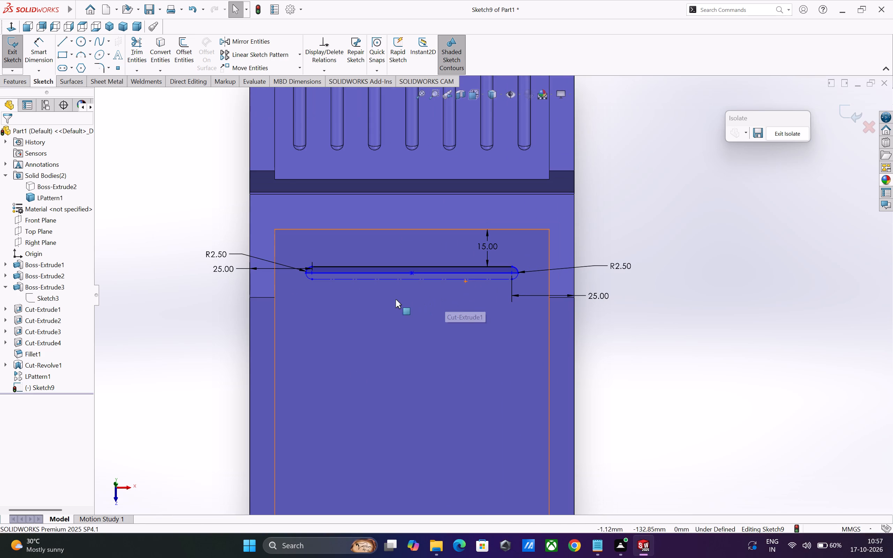
scroll(391, 300, "up", 1)
scroll(391, 300, "down", 2)
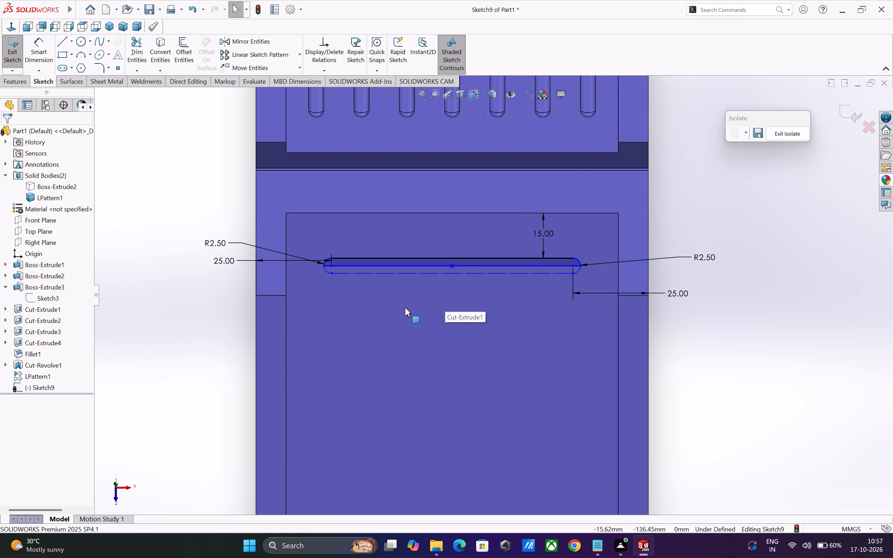
Dimension the distance between the slot's upper line and its middle horizontal line as 2.5 mm.
left_click(45, 47)
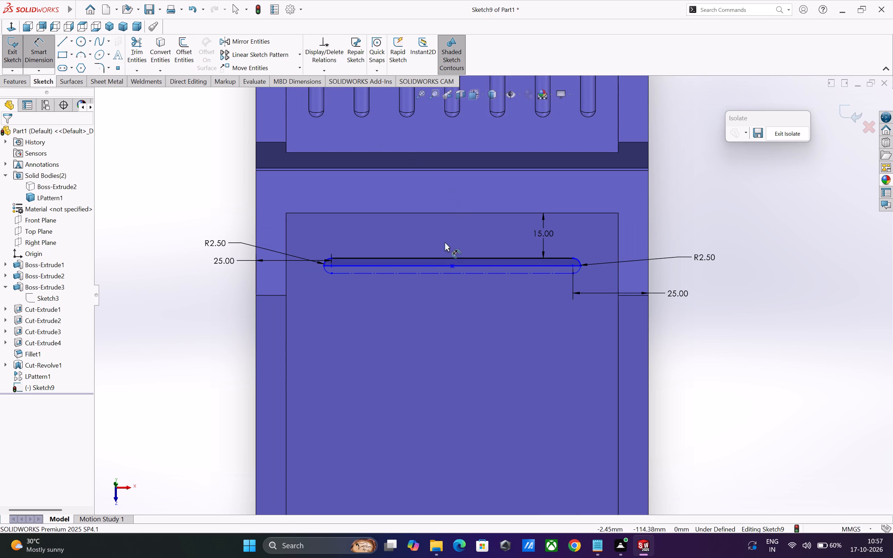
left_click(440, 259)
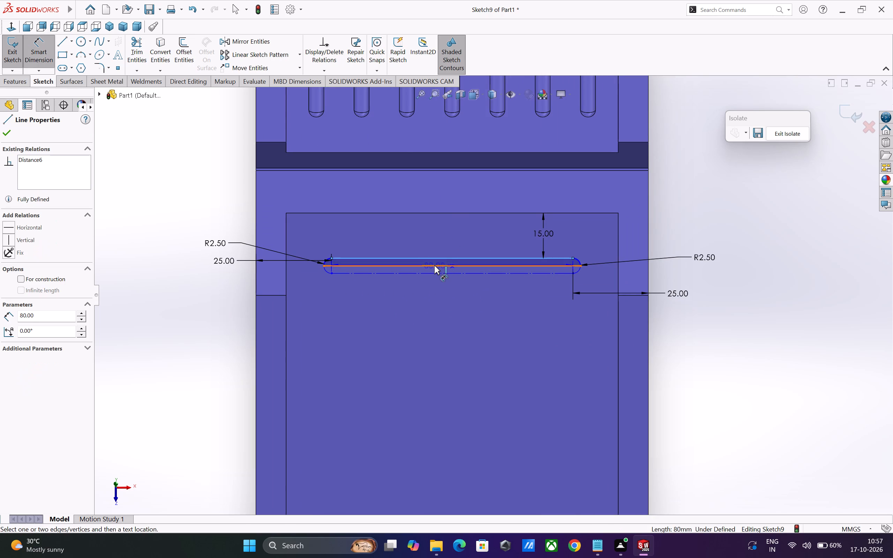
left_click(434, 265)
left_click(458, 237)
left_click(718, 322)
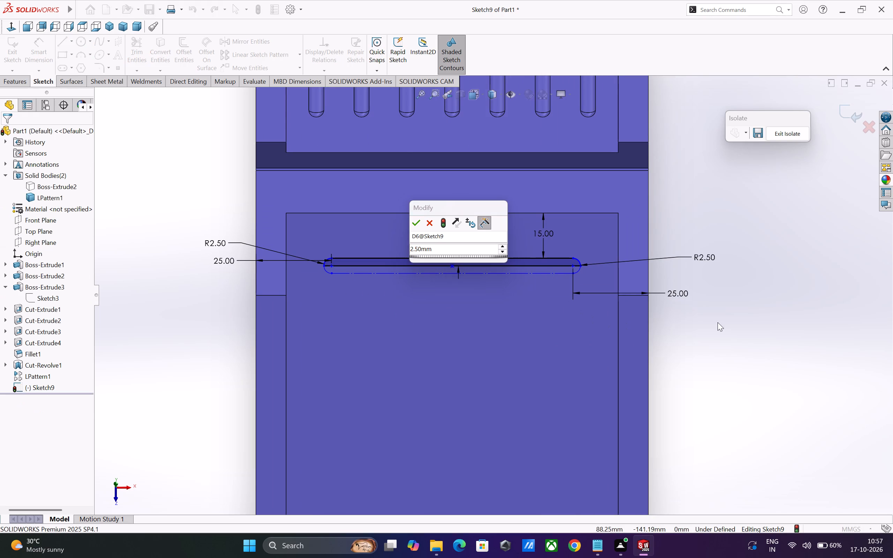
left_click(411, 223)
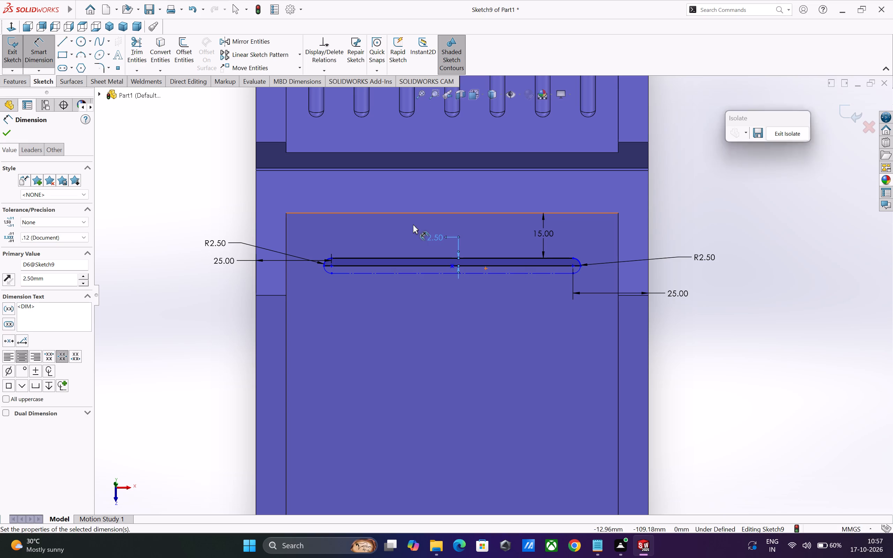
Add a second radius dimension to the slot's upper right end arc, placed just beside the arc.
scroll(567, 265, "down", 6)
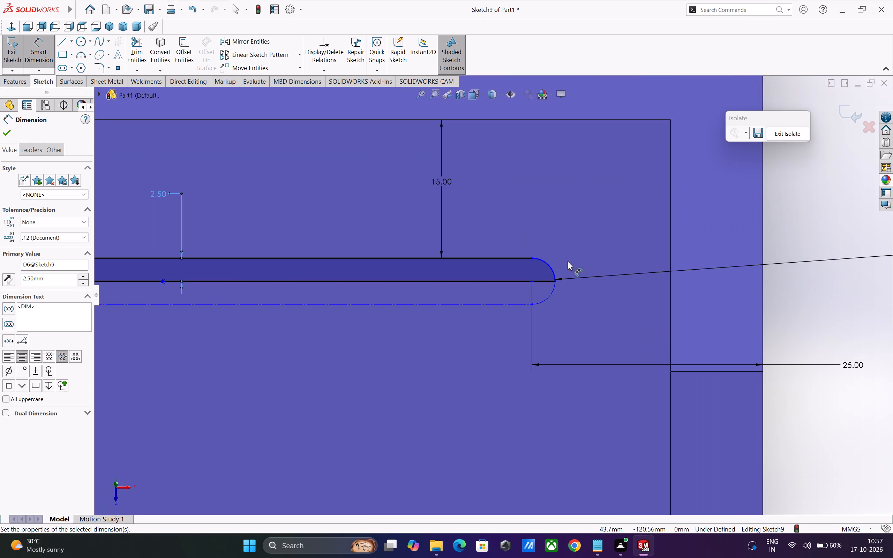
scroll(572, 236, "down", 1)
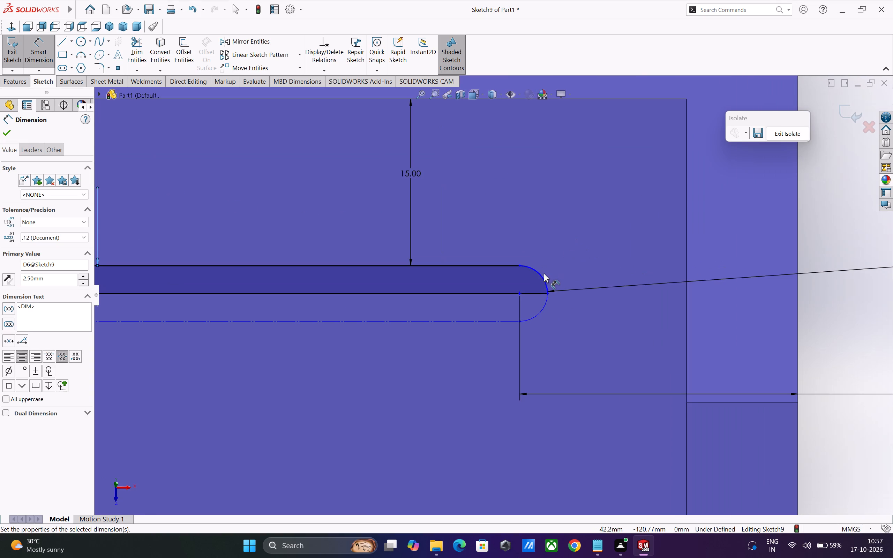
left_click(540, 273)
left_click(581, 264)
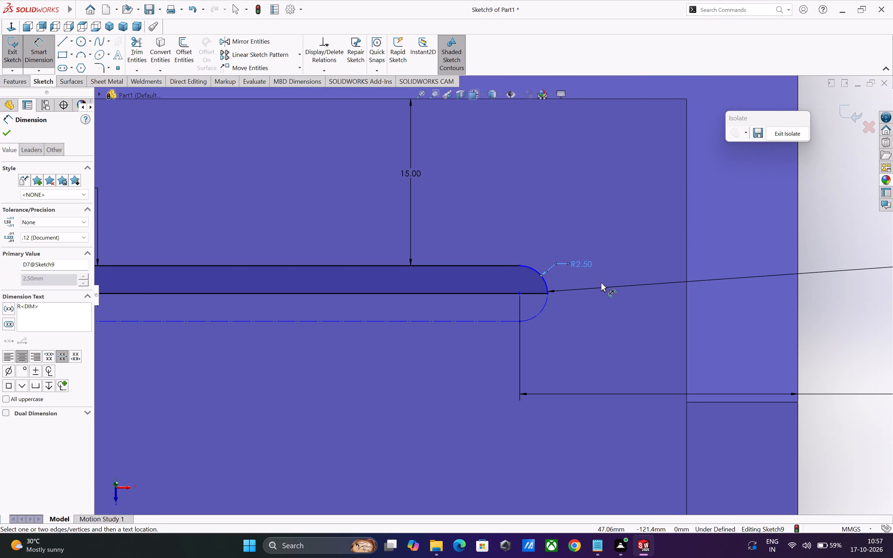
Delete the original radius dimension with the long leader from the slot's upper right end arc.
scroll(601, 282, "up", 2)
left_click(778, 303)
left_click(837, 267)
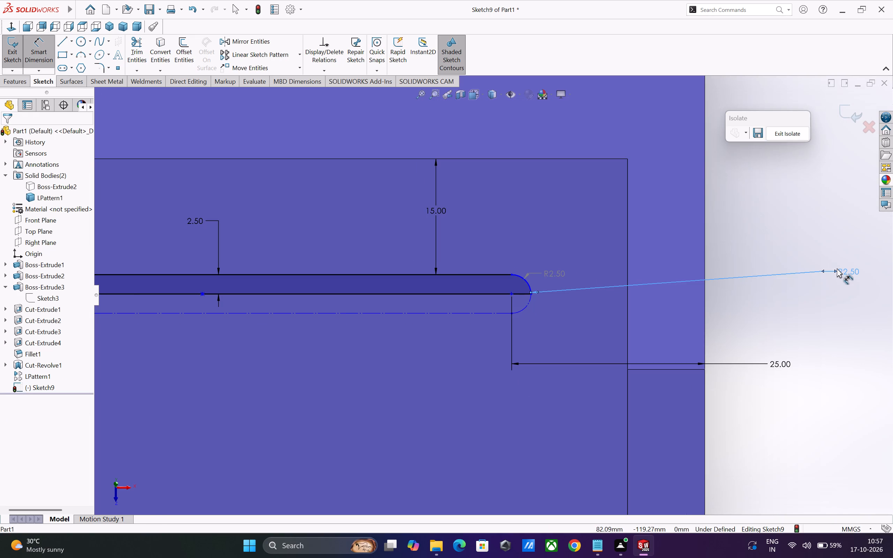
key("Delete")
key("Escape")
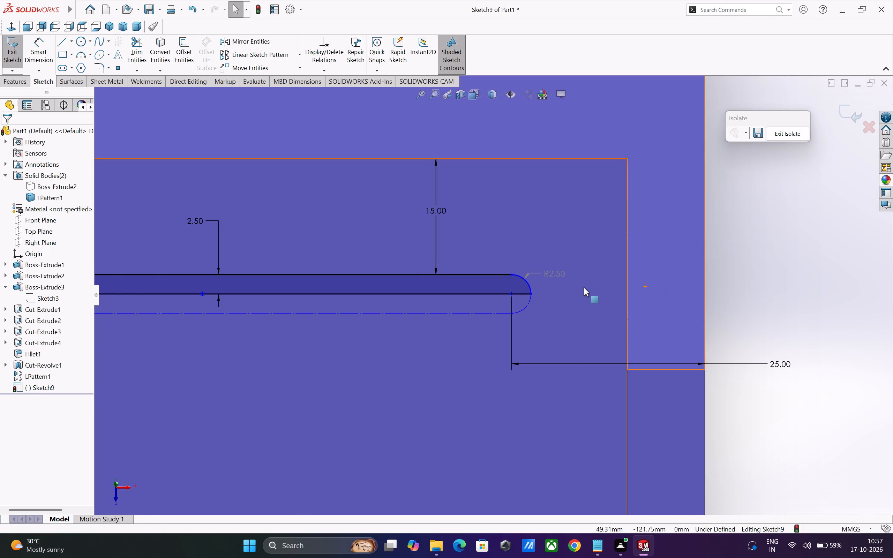
scroll(583, 288, "down", 1)
scroll(530, 282, "down", 2)
key("Escape")
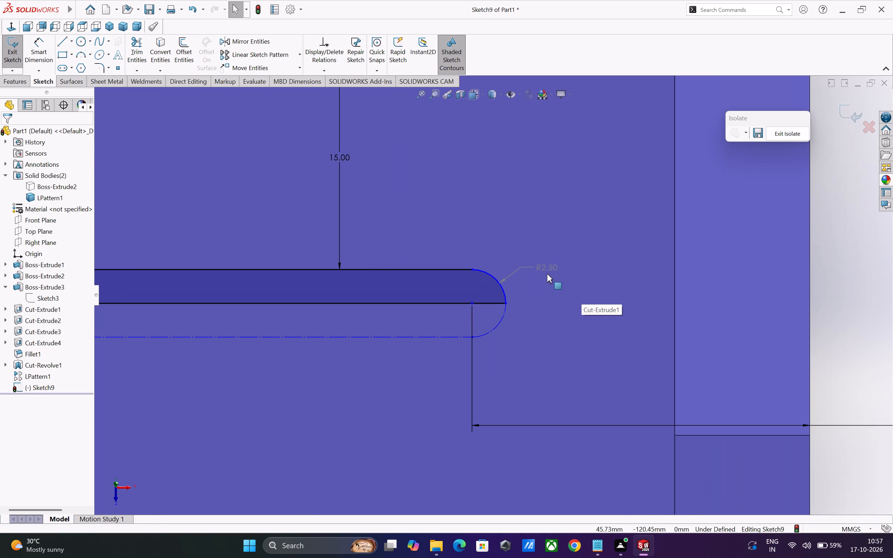
key("Escape")
key("Escape")
Apply a Tangent relation between the slot's upper right end arc and its upper line.
scroll(774, 318, "up", 2)
left_click(790, 304)
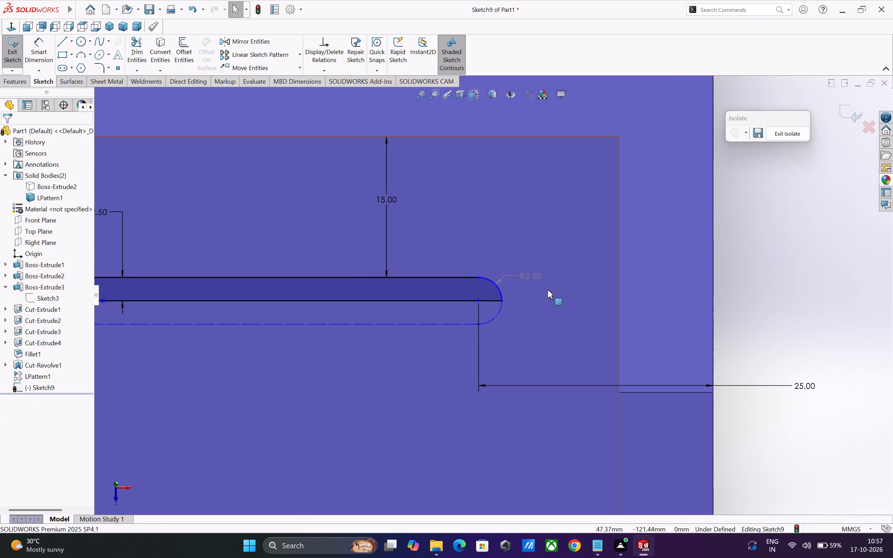
scroll(544, 289, "down", 1)
left_click(477, 279)
left_click(451, 276, "ctrl")
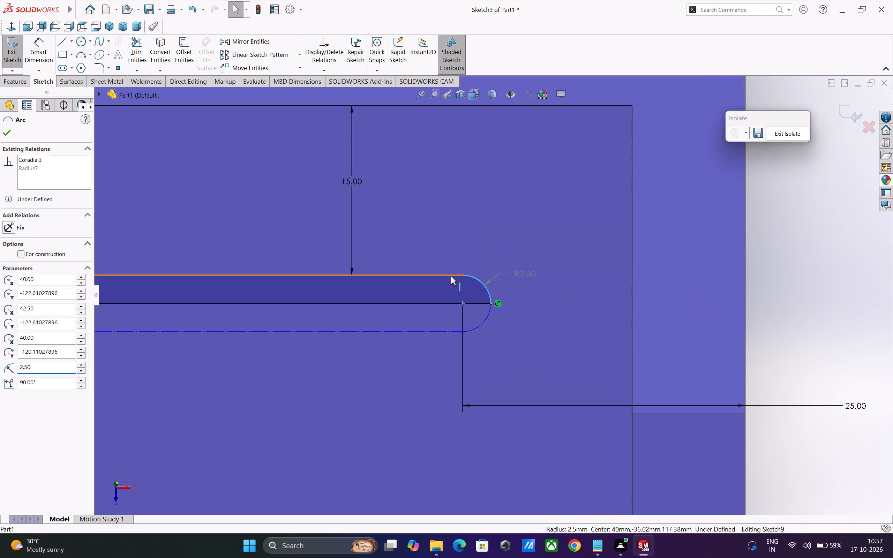
left_click(472, 239)
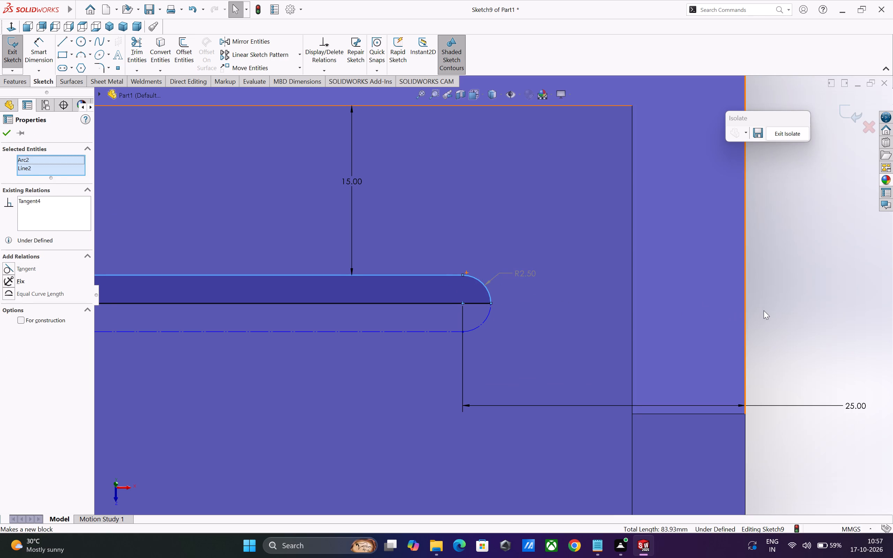
left_click(764, 310)
Apply a Tangent relation between the slot's upper left end arc and its upper line.
scroll(764, 311, "up", 8)
scroll(278, 286, "down", 3)
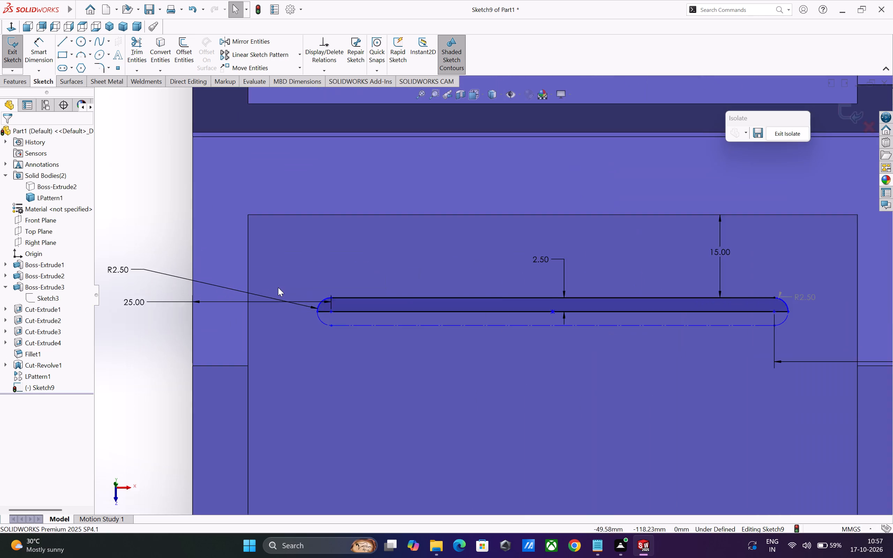
scroll(278, 287, "down", 6)
left_click(440, 324, "ctrl")
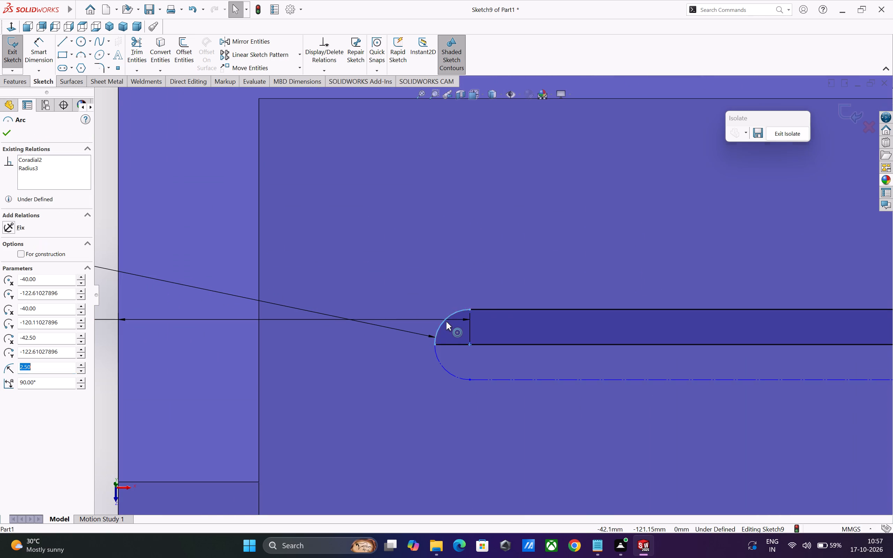
left_click(498, 310, "ctrl")
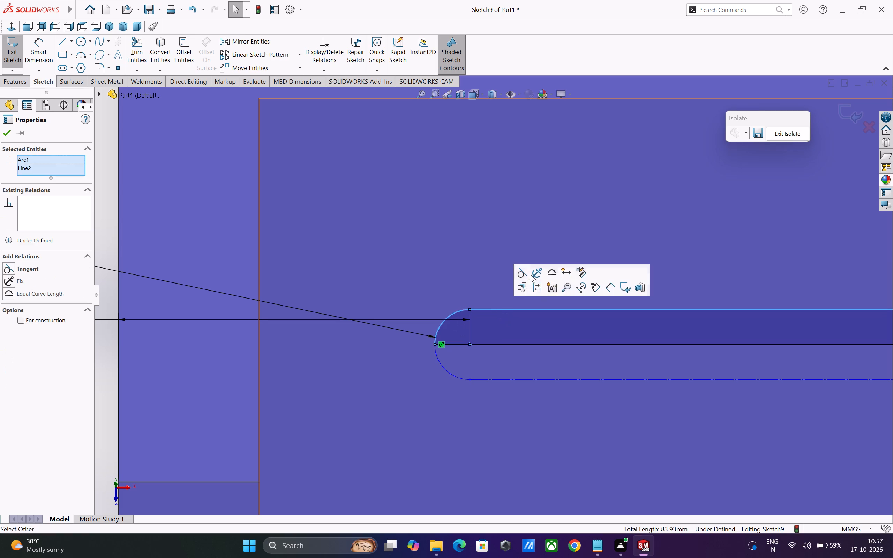
left_click(521, 274)
scroll(521, 295, "up", 6)
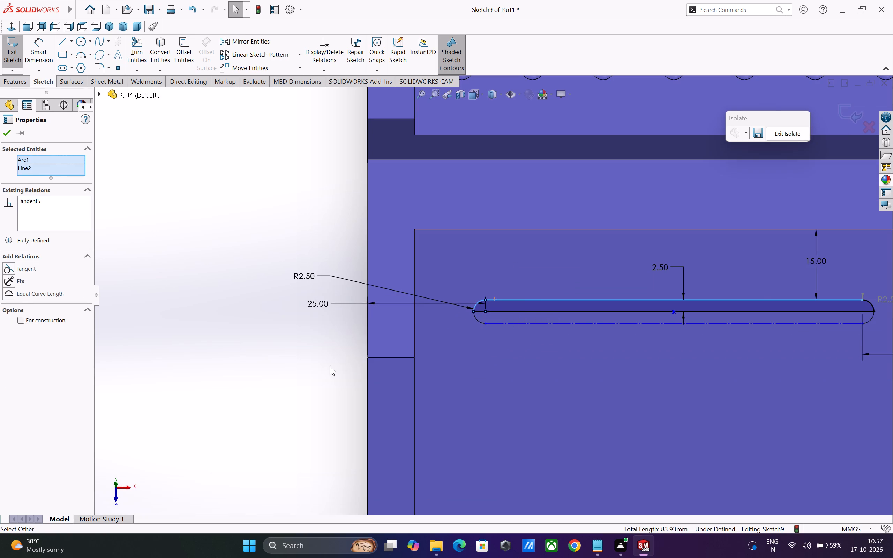
left_click(330, 367)
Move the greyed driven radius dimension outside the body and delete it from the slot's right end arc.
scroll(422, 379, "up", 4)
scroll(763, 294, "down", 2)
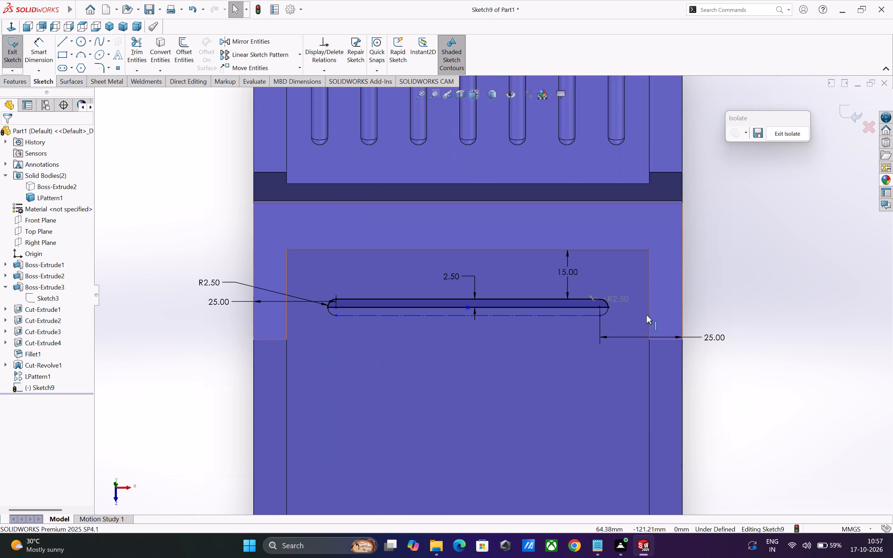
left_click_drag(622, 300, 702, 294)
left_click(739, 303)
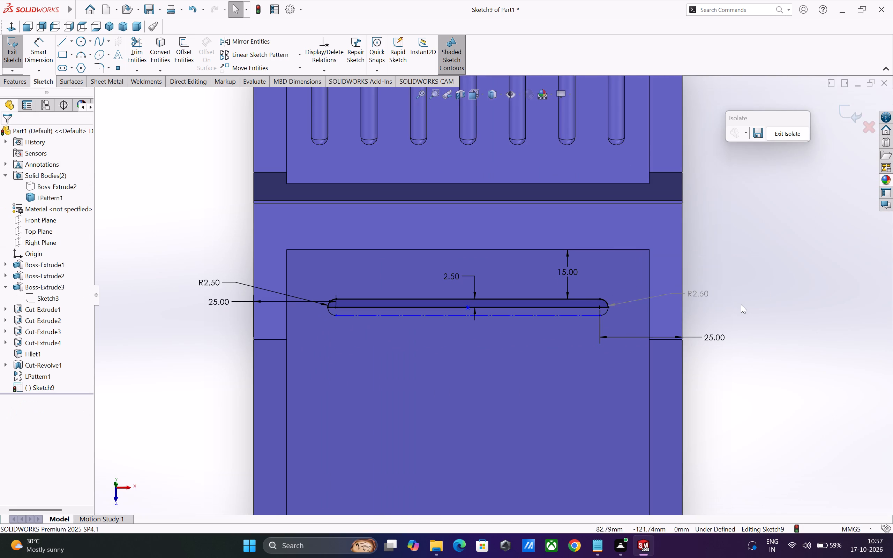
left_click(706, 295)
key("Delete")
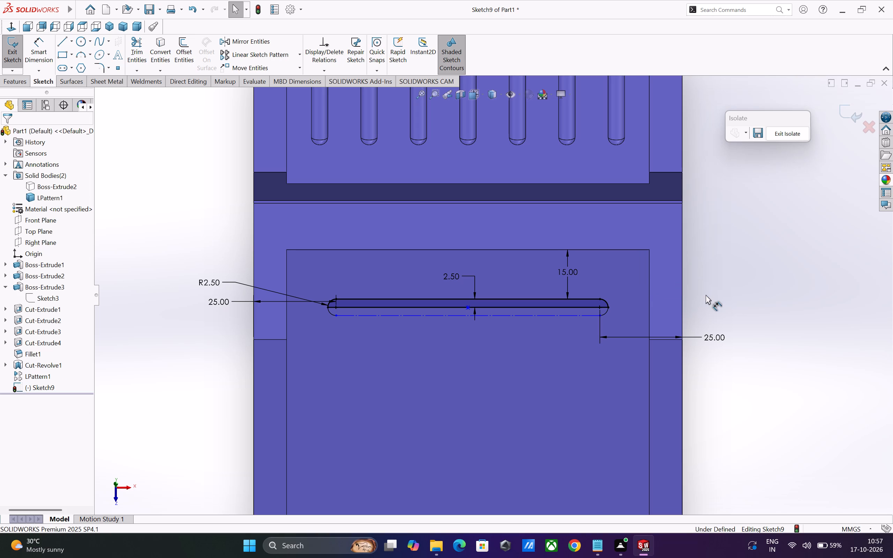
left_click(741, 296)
Examine the slot sketch and its left end for geometry that still lacks constraints.
scroll(741, 296, "up", 2)
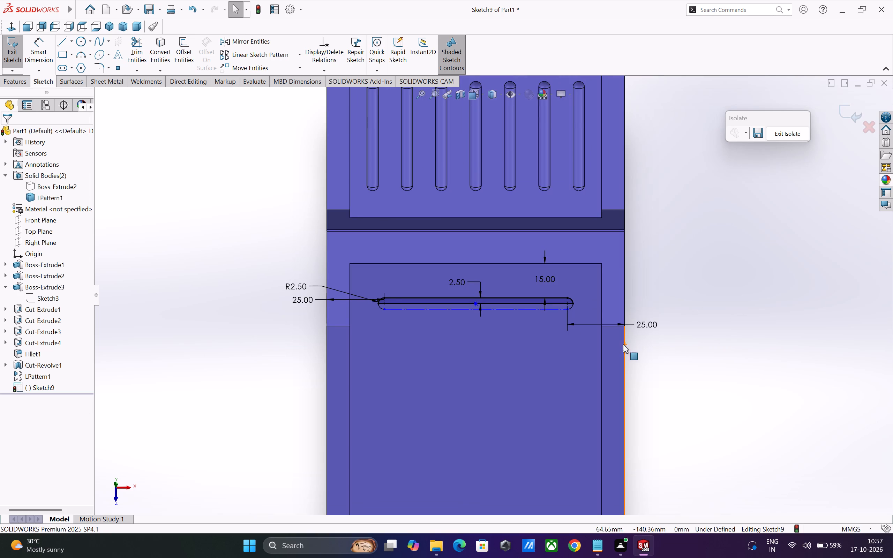
scroll(554, 345, "up", 2)
scroll(514, 330, "down", 2)
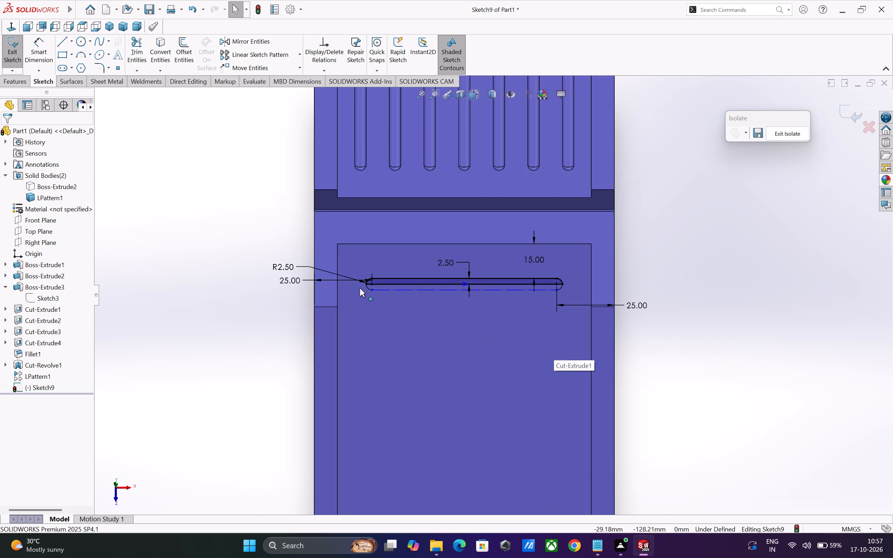
scroll(328, 318, "down", 2)
scroll(425, 252, "down", 1)
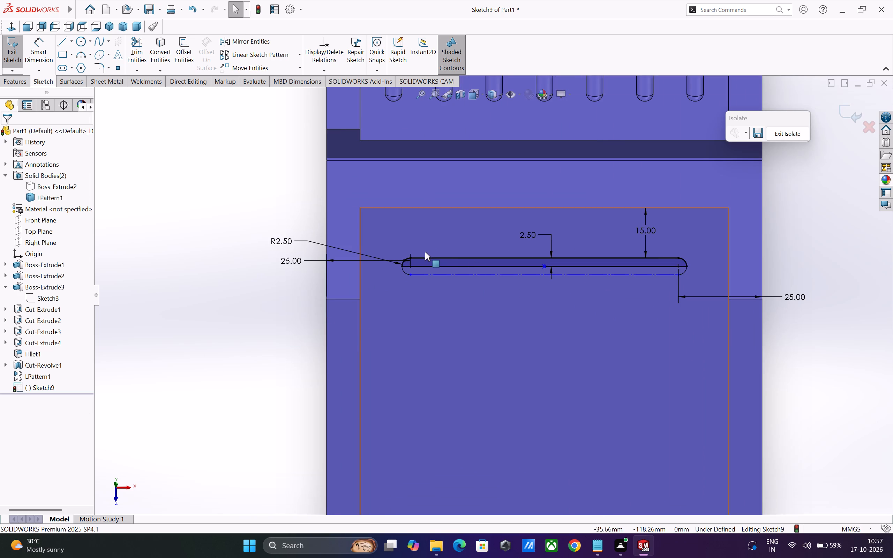
scroll(425, 252, "down", 3)
scroll(427, 268, "up", 2)
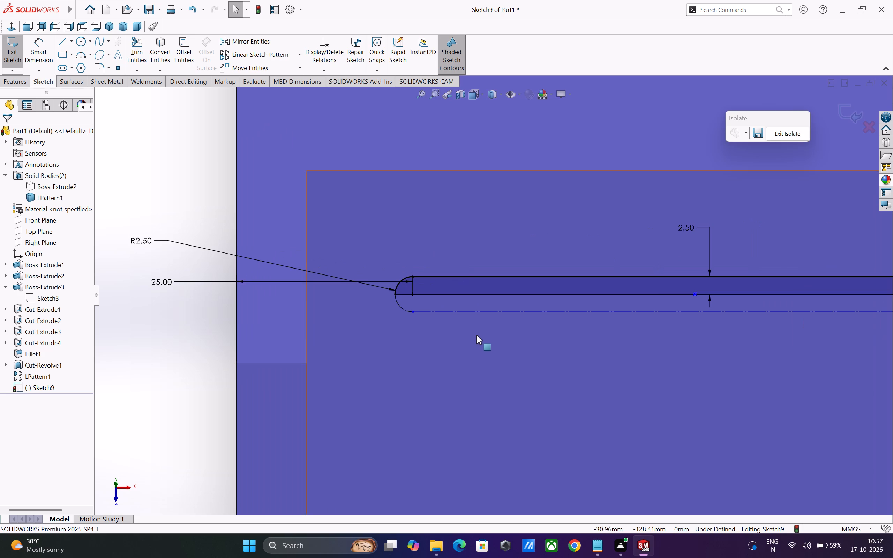
scroll(476, 335, "up", 3)
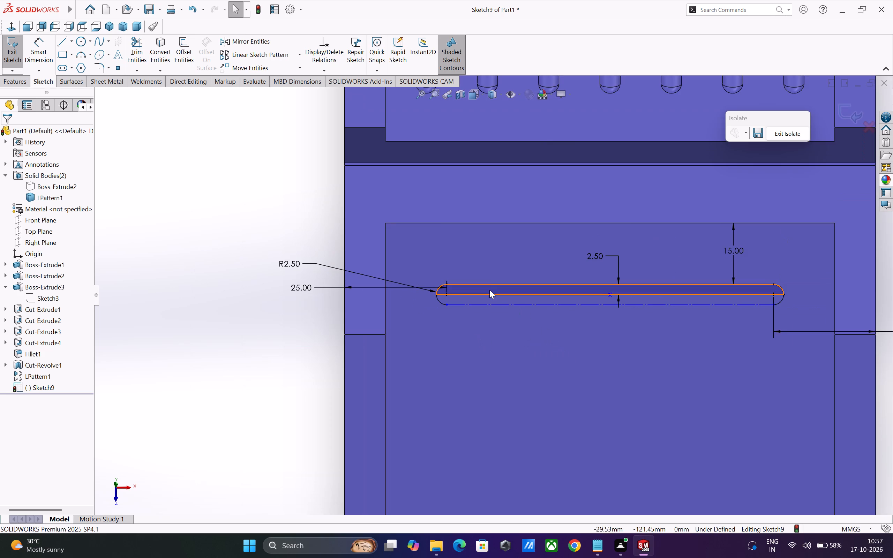
scroll(486, 304, "up", 3)
scroll(620, 324, "down", 1)
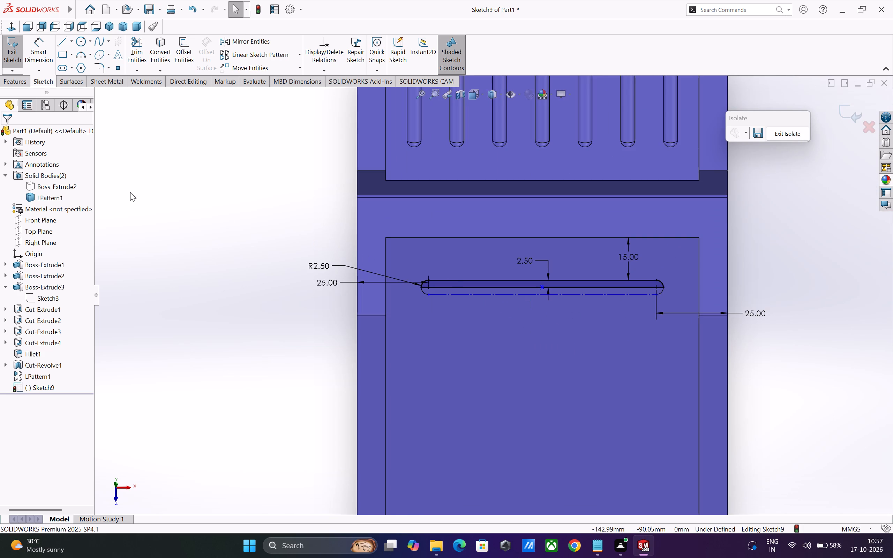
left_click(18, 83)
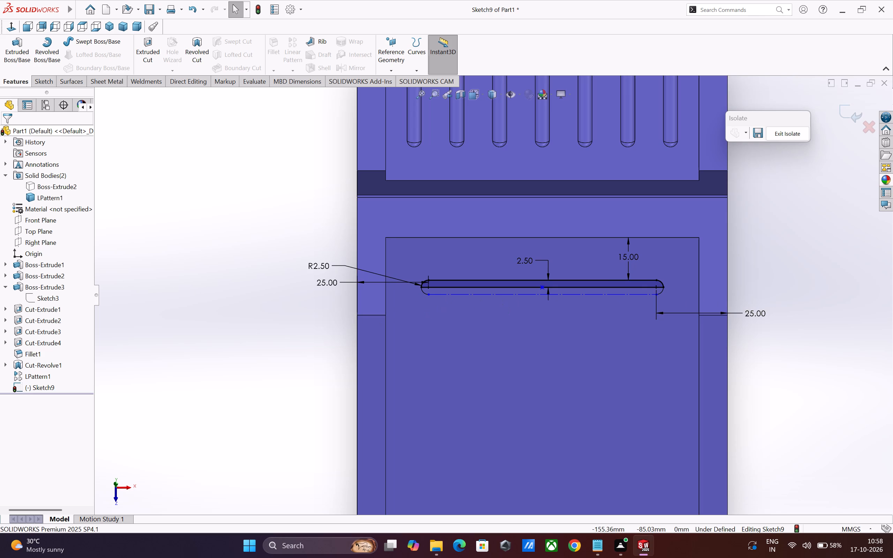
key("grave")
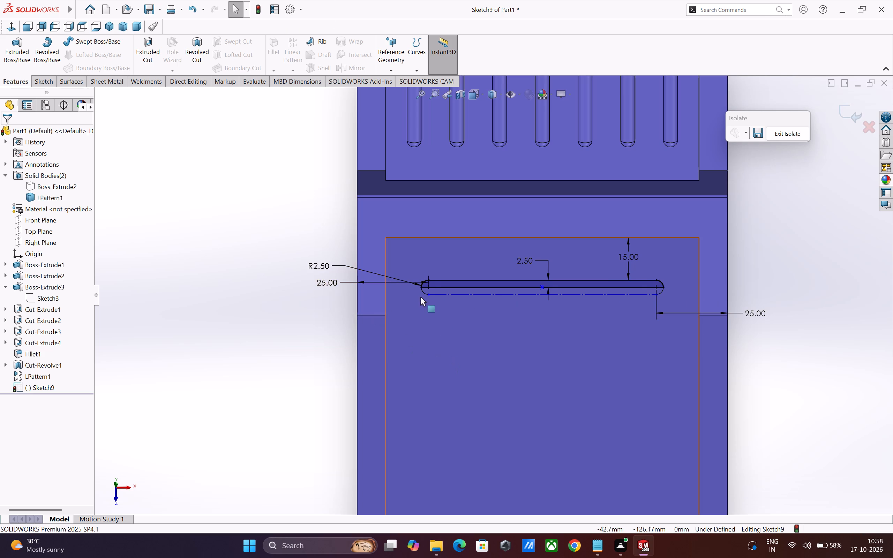
Apply a Tangent relation between the slot's lower left construction arc and its lower construction line.
scroll(477, 329, "down", 2)
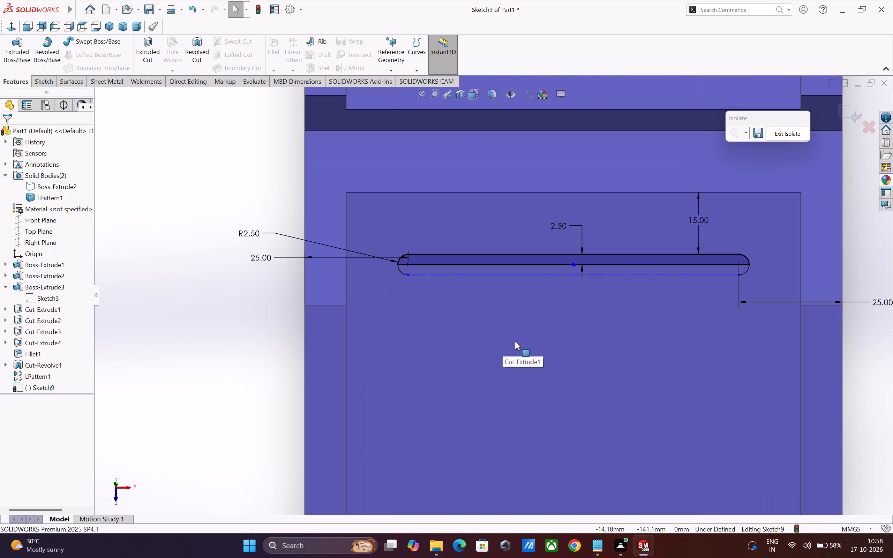
scroll(399, 283, "down", 2)
left_click(412, 266)
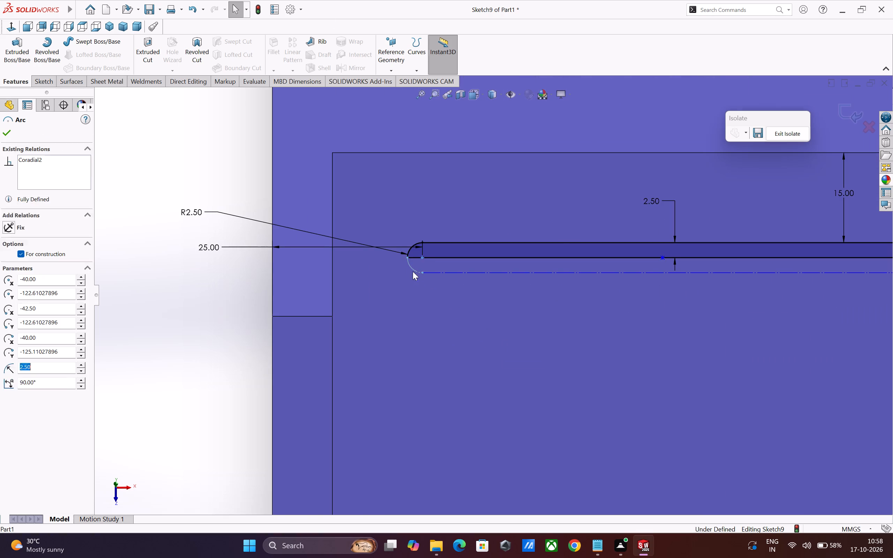
left_click(451, 271, "ctrl")
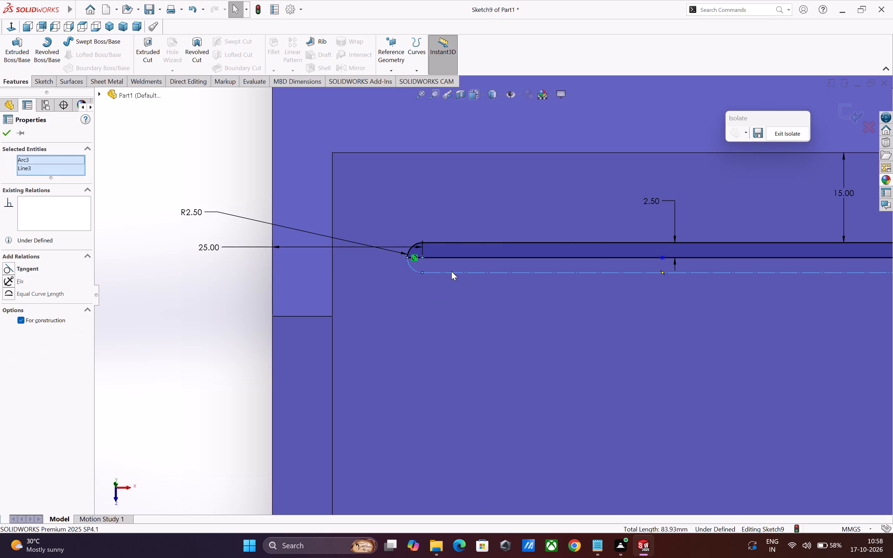
left_click(473, 237)
left_click(242, 350)
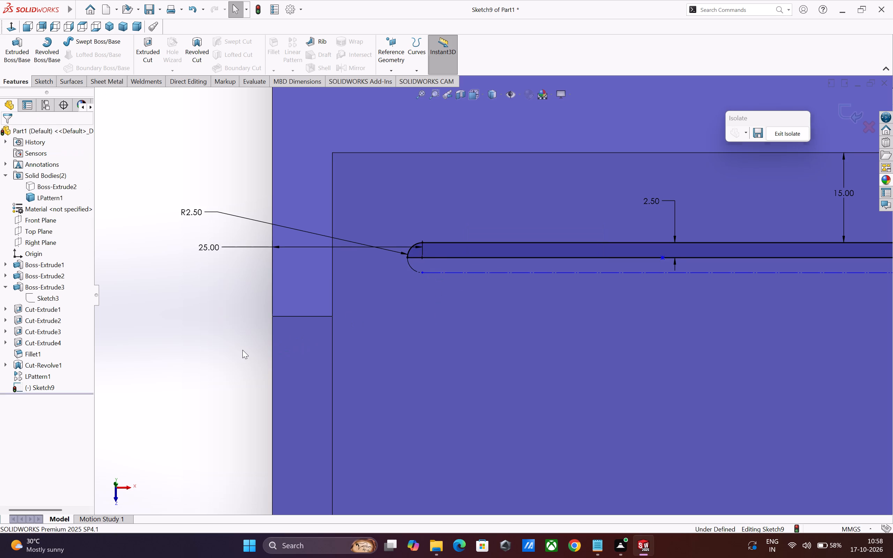
Apply a Tangent relation between the slot's lower right construction arc and its lower construction line.
scroll(242, 350, "up", 3)
scroll(833, 270, "down", 2)
scroll(789, 270, "down", 2)
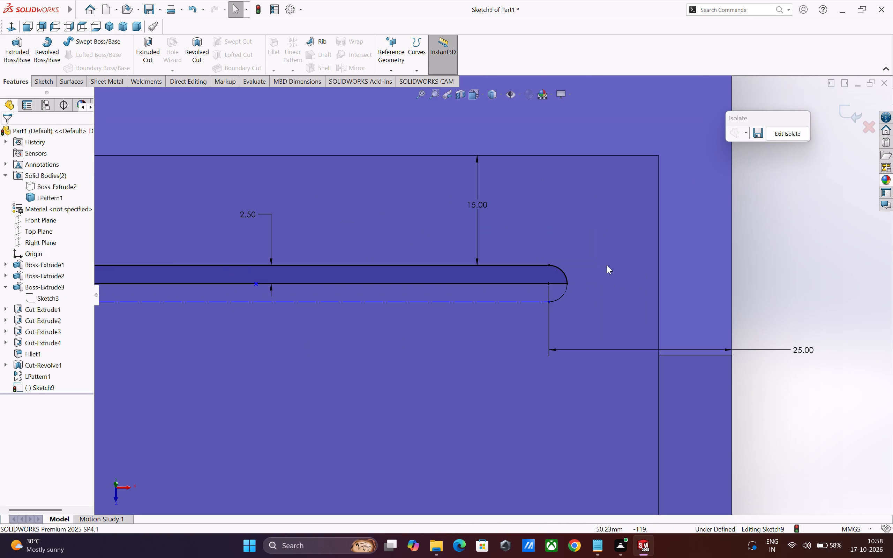
left_click(560, 295, "ctrl")
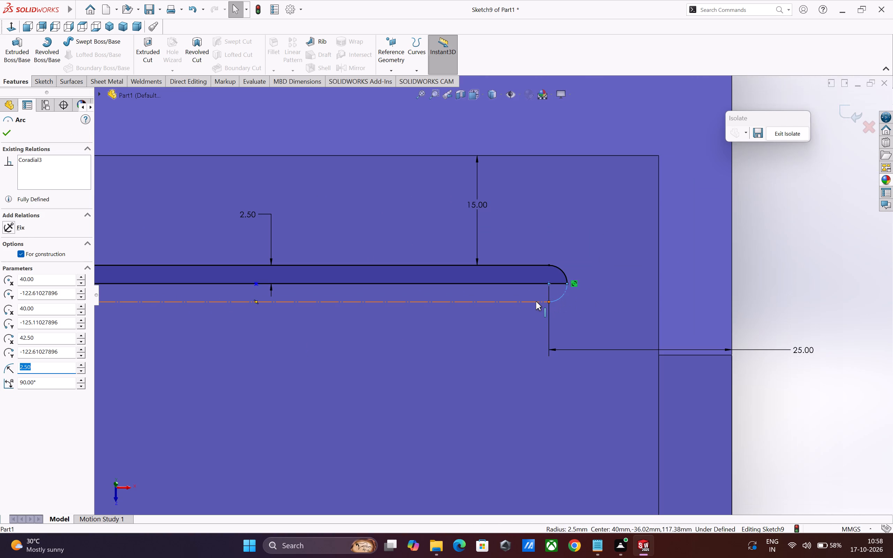
left_click(536, 301, "ctrl")
left_click(559, 269)
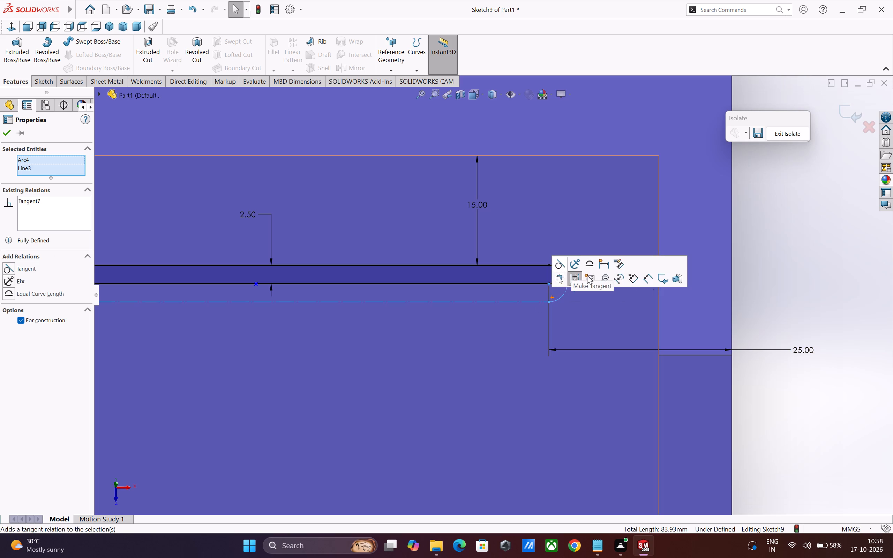
Revolve-cut the half-slot profile 360 degrees about its long straight centre line.
left_click(758, 281)
scroll(769, 290, "up", 6)
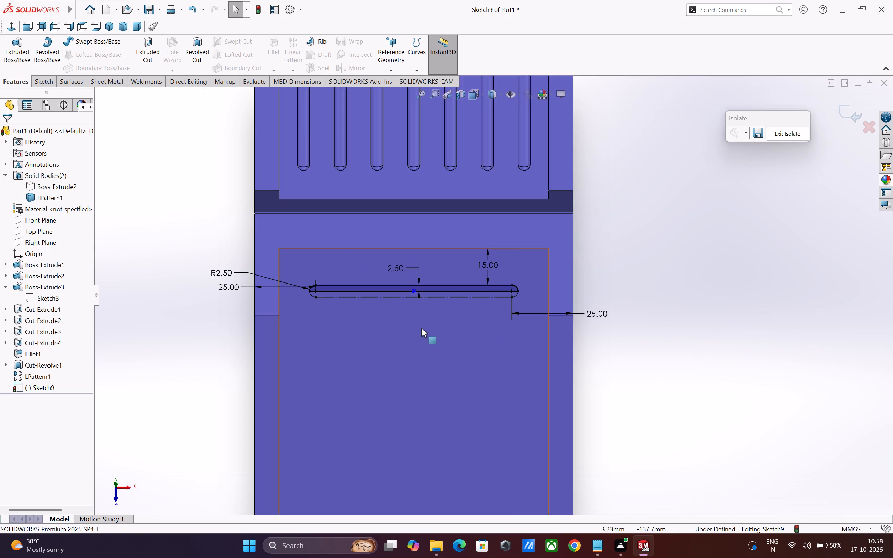
scroll(421, 328, "down", 4)
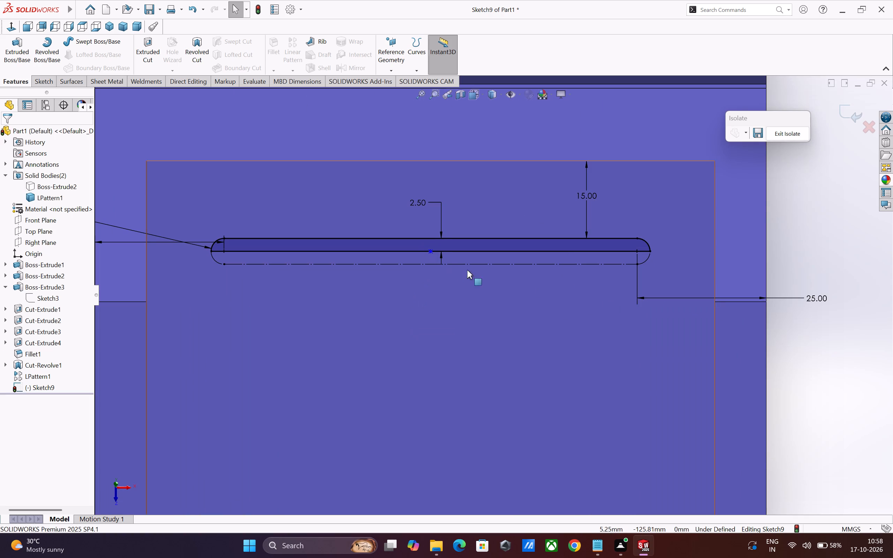
scroll(730, 336, "up", 2)
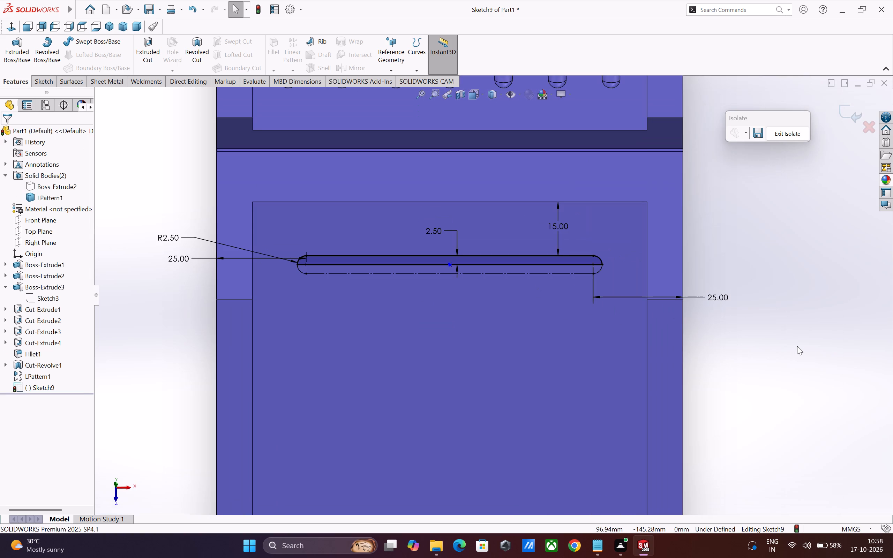
scroll(796, 346, "up", 2)
scroll(596, 326, "down", 1)
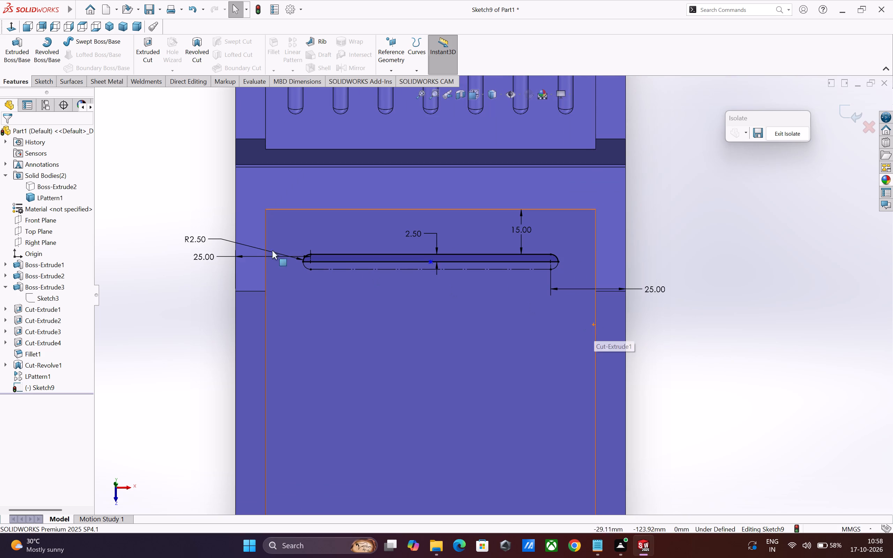
left_click(198, 59)
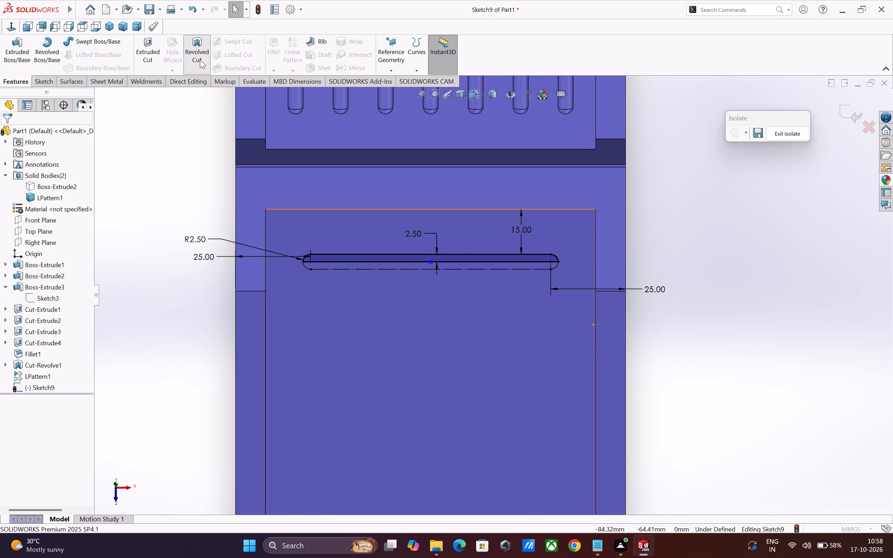
left_click(388, 263)
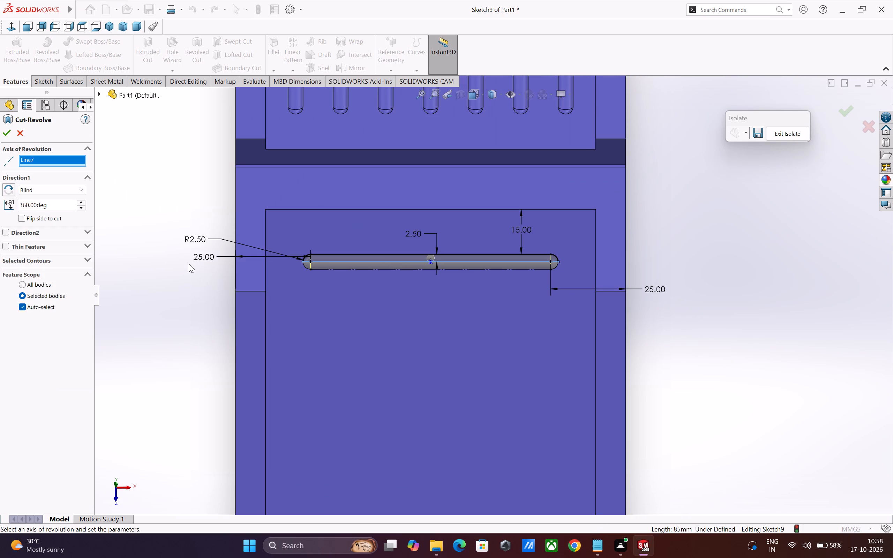
left_click(7, 137)
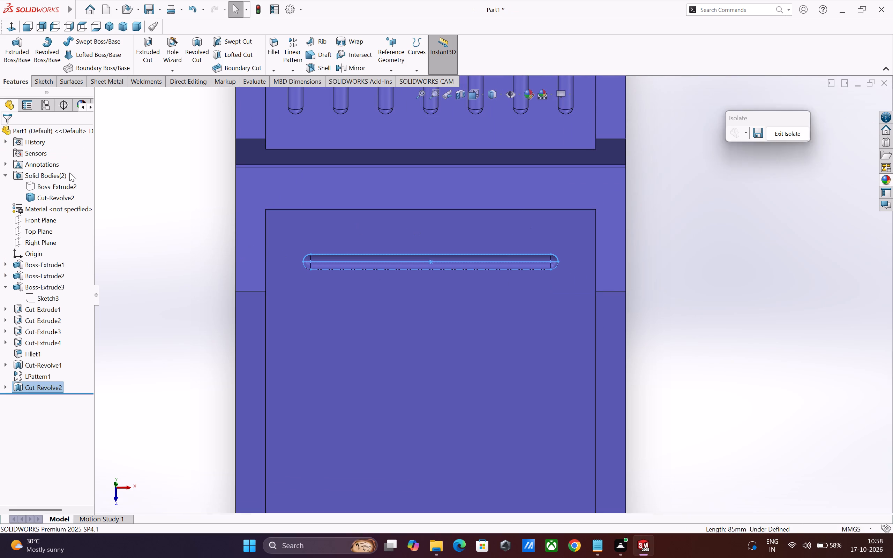
left_click(209, 289)
left_click(664, 296)
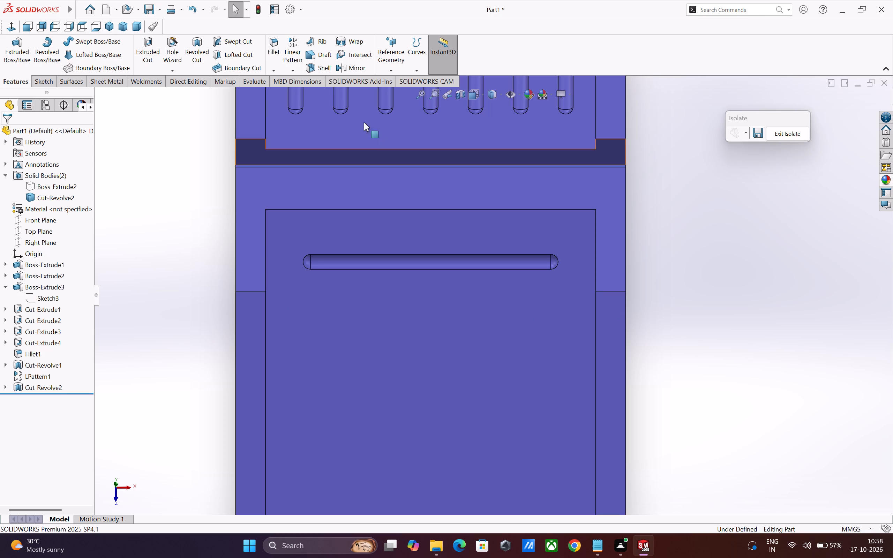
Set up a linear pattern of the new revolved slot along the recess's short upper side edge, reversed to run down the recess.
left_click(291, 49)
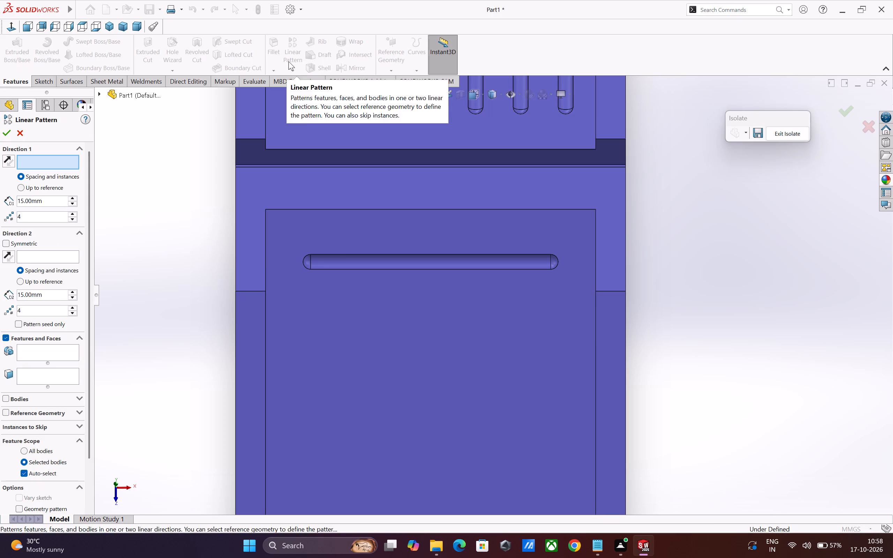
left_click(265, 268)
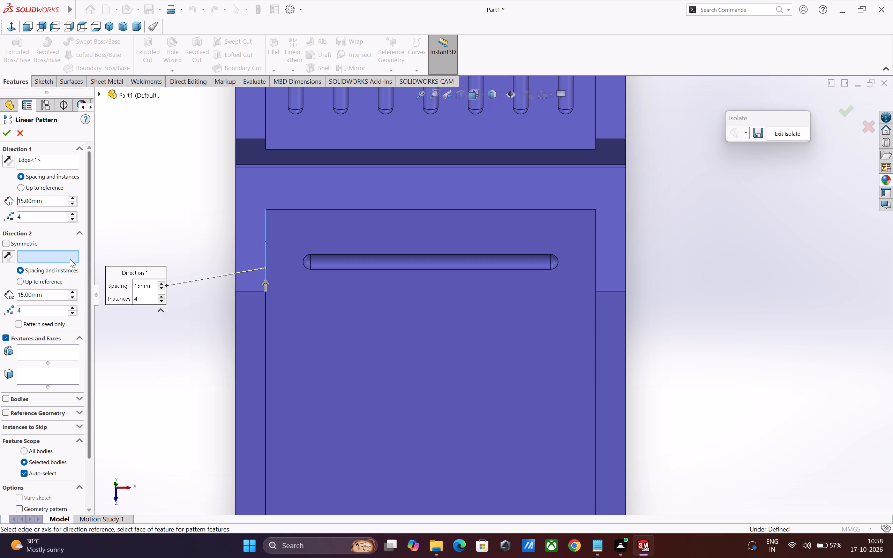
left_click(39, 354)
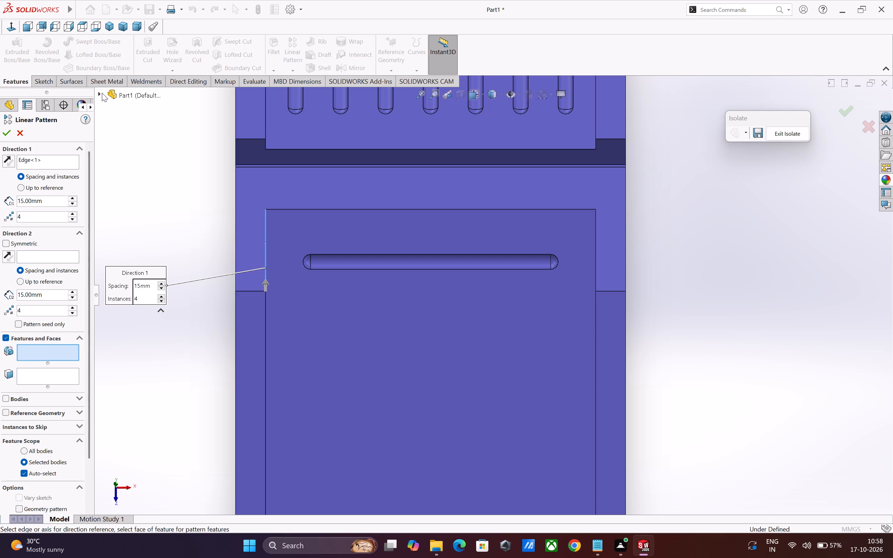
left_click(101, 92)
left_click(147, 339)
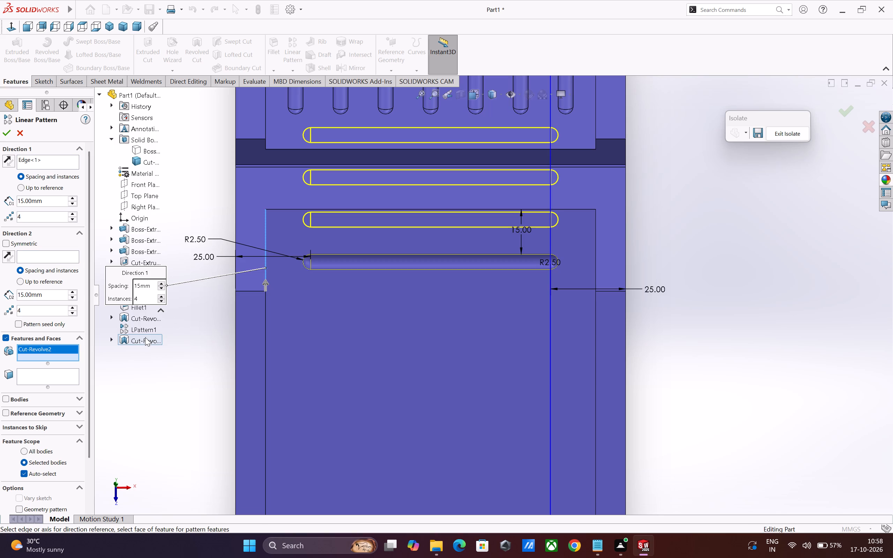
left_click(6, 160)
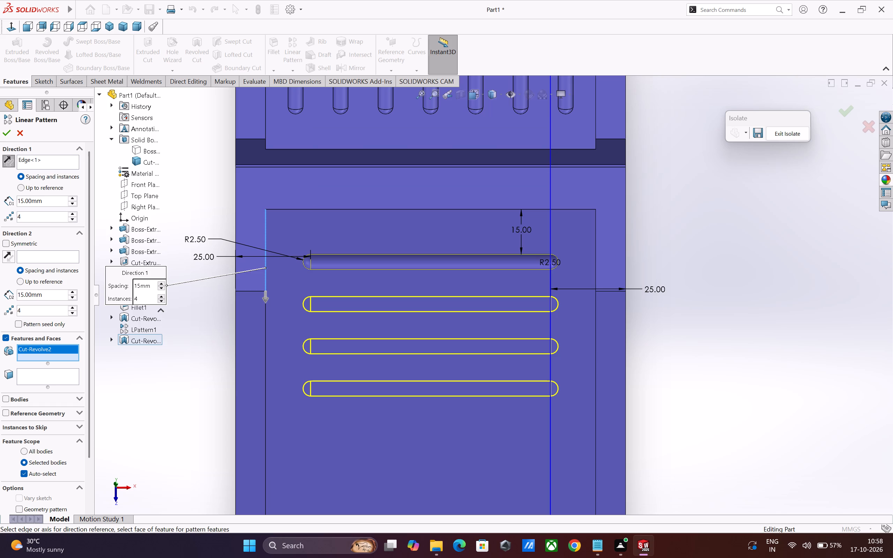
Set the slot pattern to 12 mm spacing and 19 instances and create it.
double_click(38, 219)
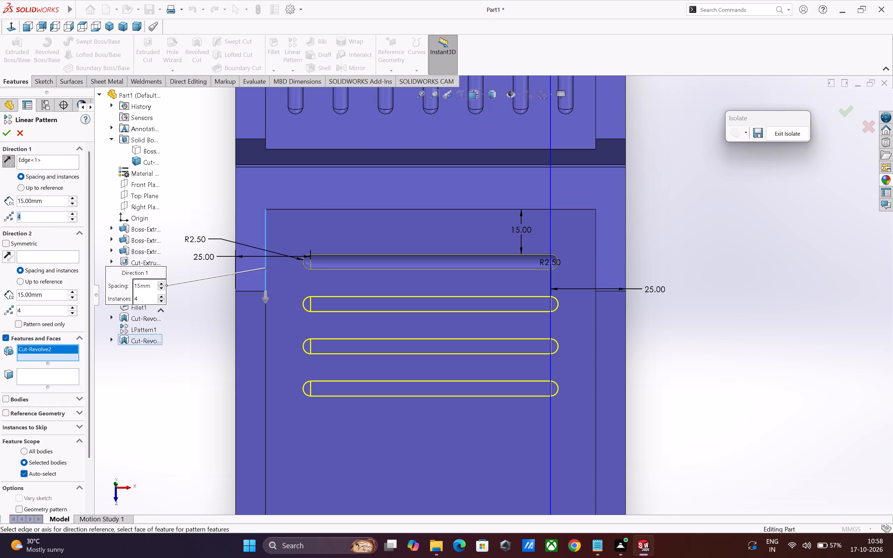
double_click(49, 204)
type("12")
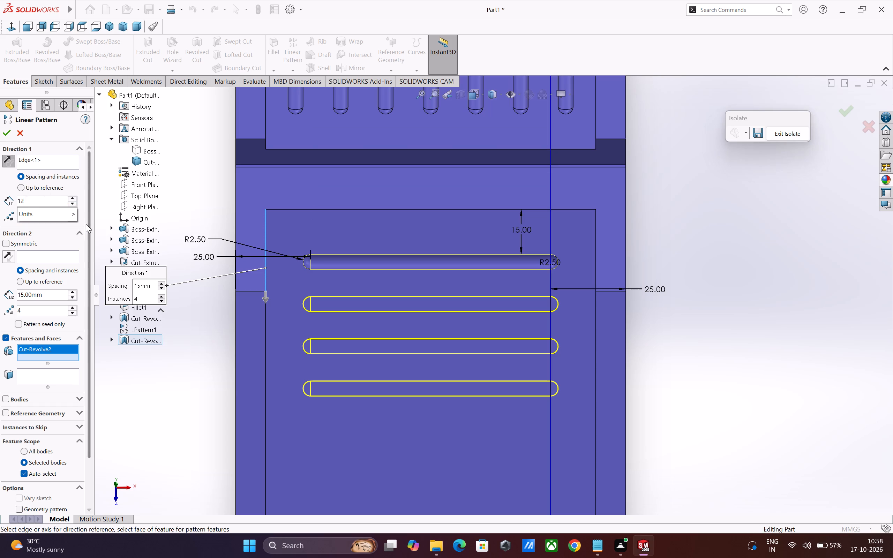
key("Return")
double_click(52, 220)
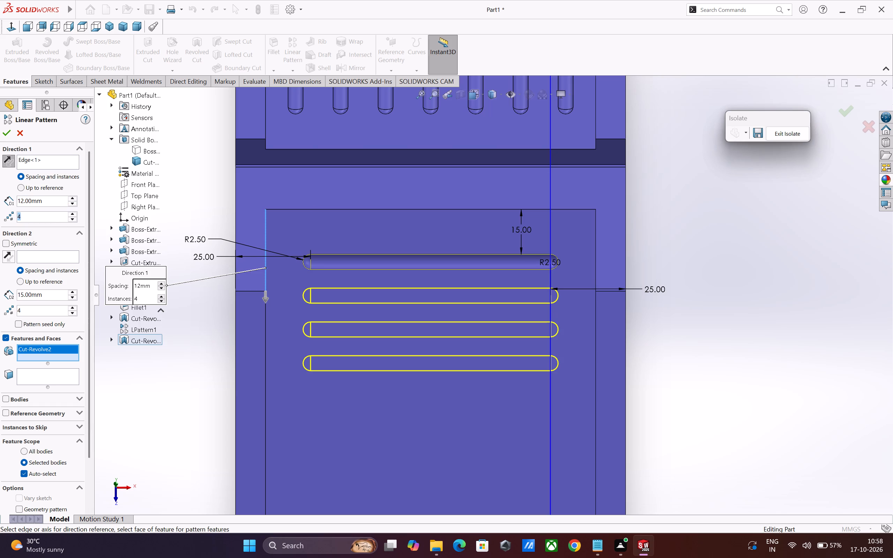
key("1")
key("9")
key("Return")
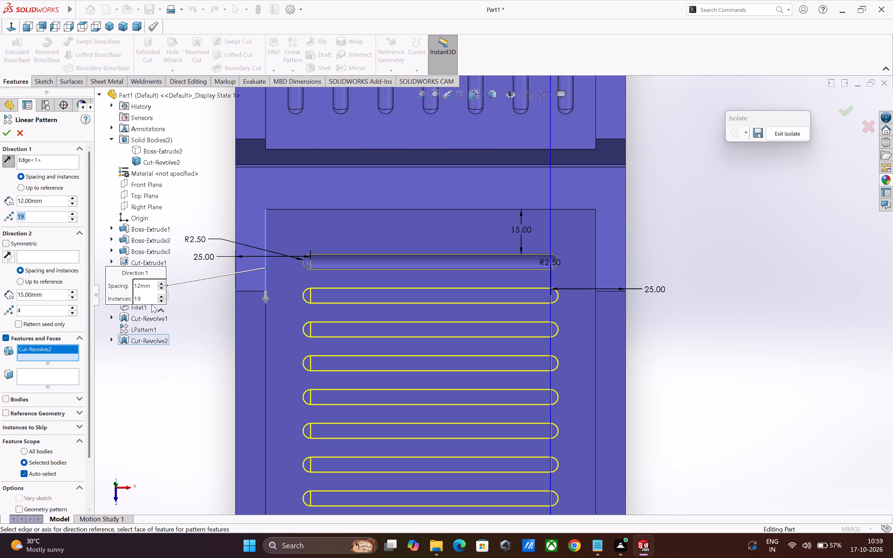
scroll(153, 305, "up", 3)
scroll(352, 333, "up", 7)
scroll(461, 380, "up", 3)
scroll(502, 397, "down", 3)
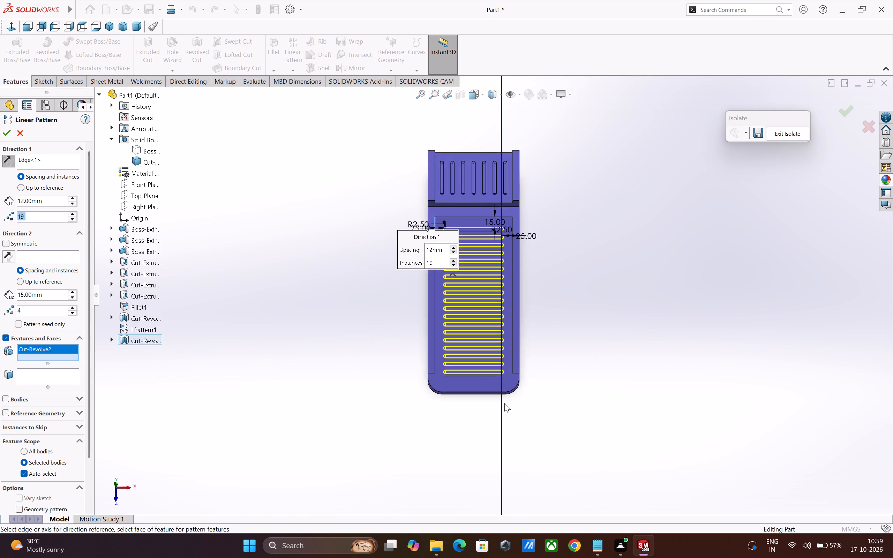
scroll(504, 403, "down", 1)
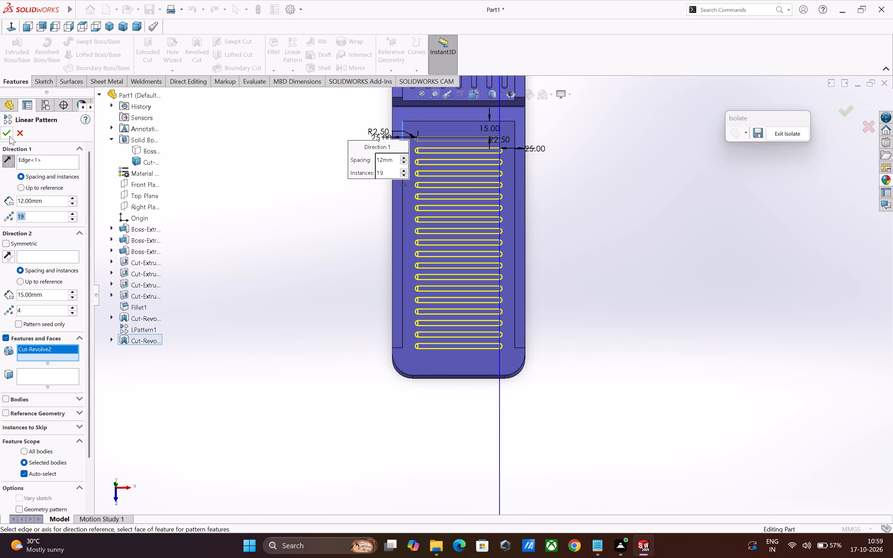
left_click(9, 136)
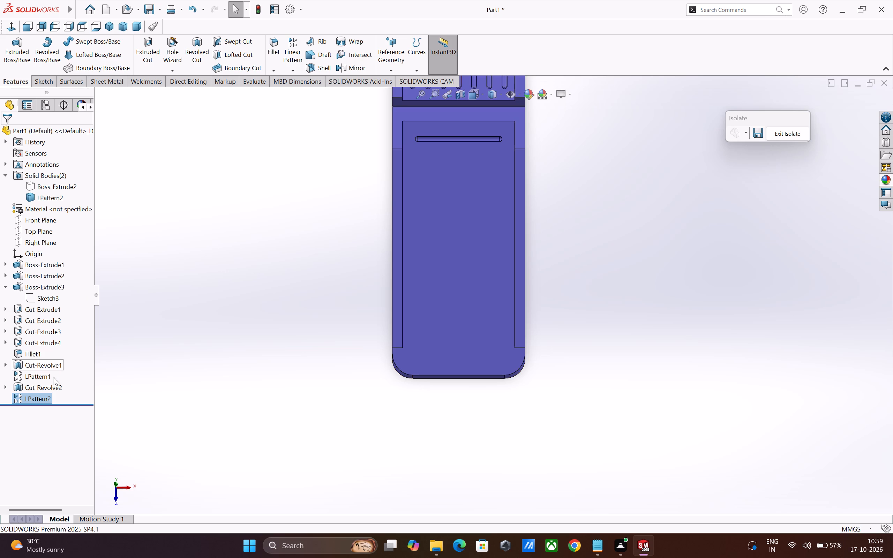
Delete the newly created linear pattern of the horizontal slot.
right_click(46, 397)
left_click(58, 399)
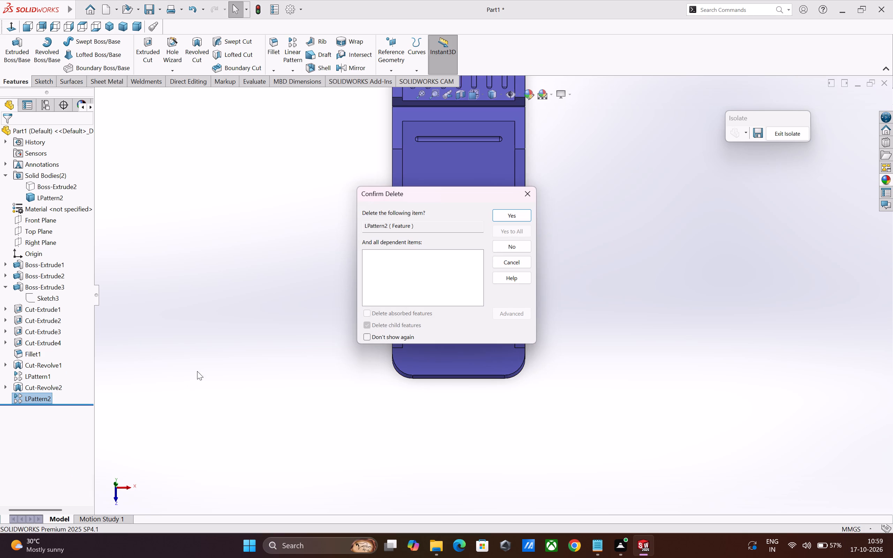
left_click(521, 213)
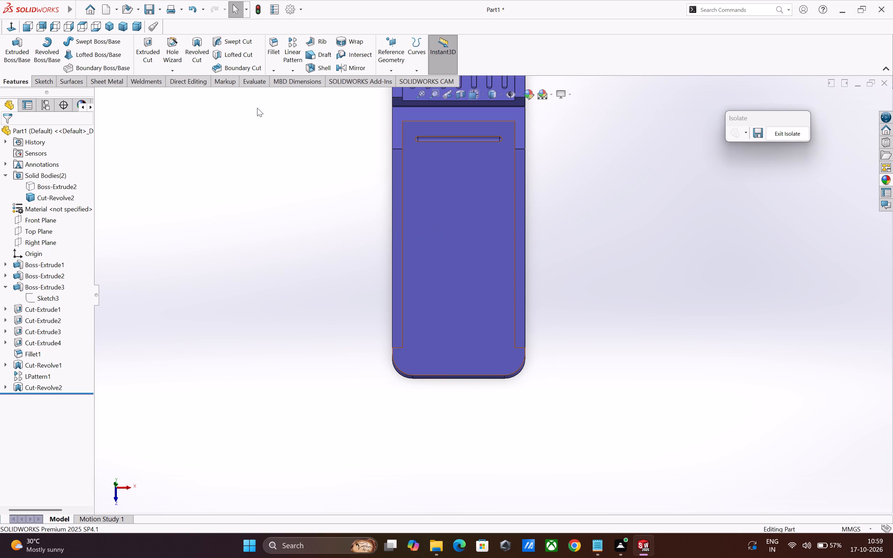
Pattern the revolved horizontal slot down the recess's long side edge with 12 mm spacing and 19 instances.
left_click(288, 55)
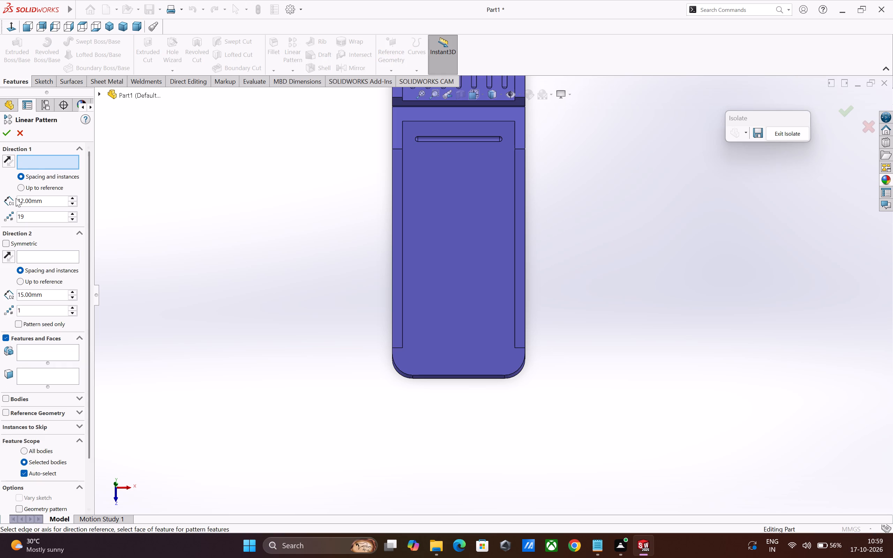
left_click(36, 166)
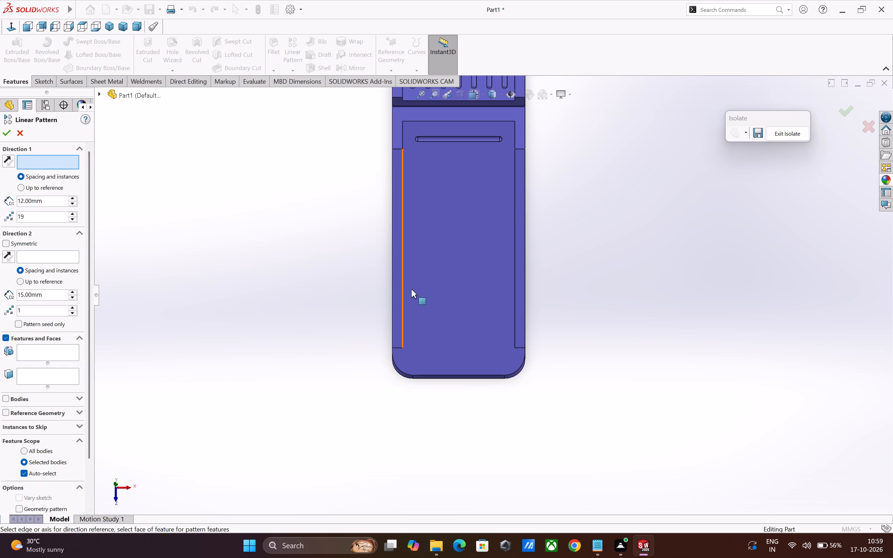
left_click(403, 288)
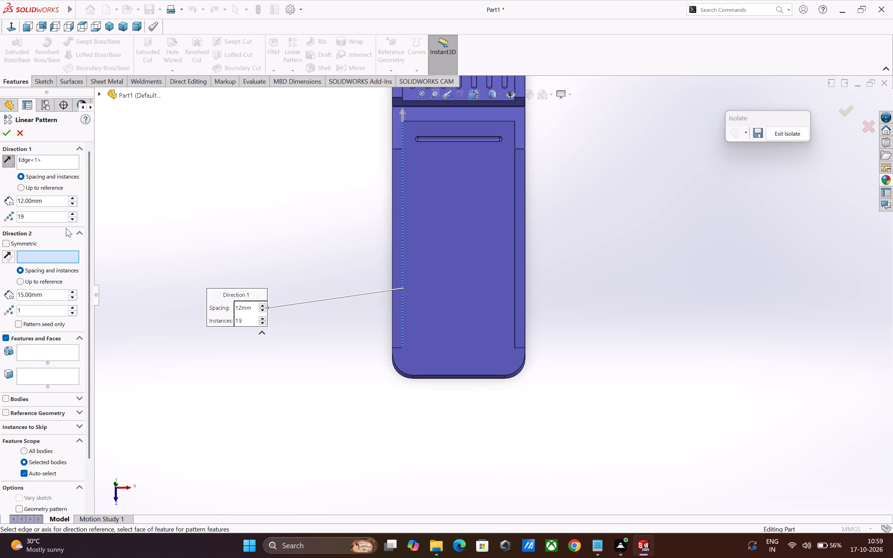
left_click(10, 161)
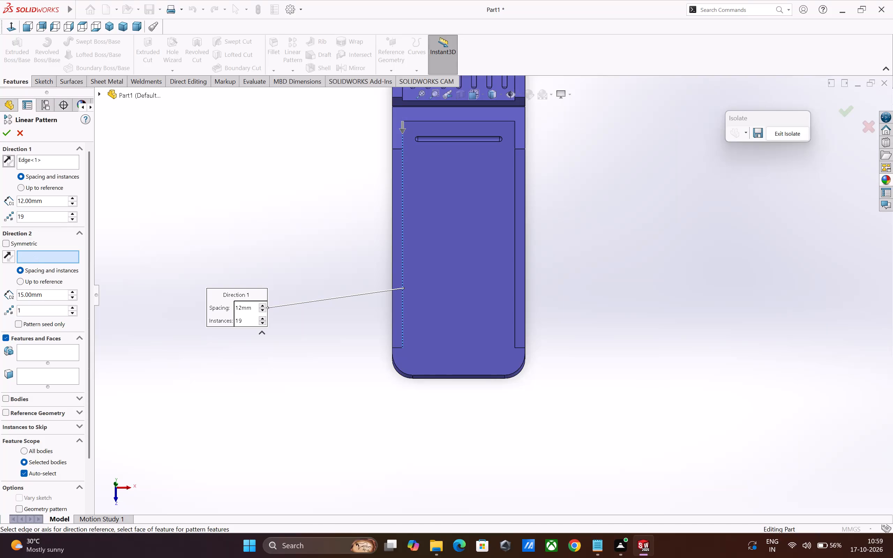
left_click(44, 350)
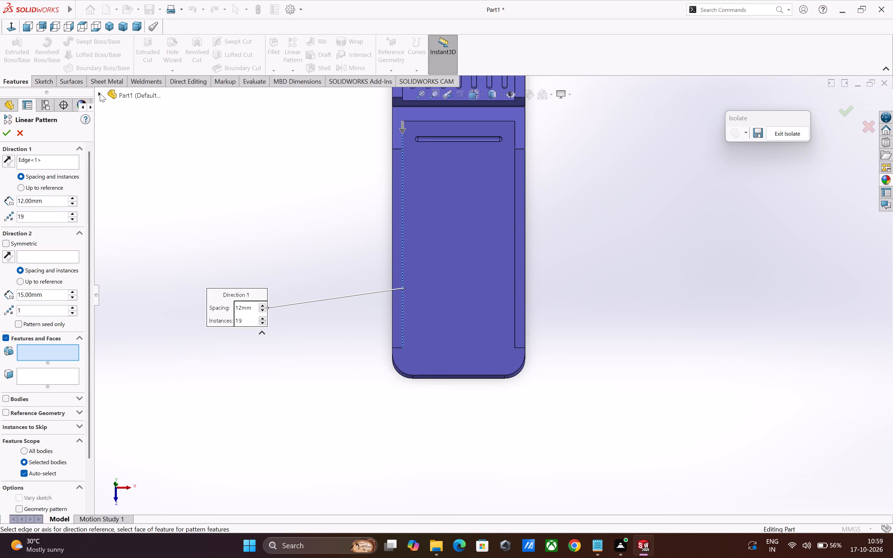
left_click(100, 93)
left_click(137, 320)
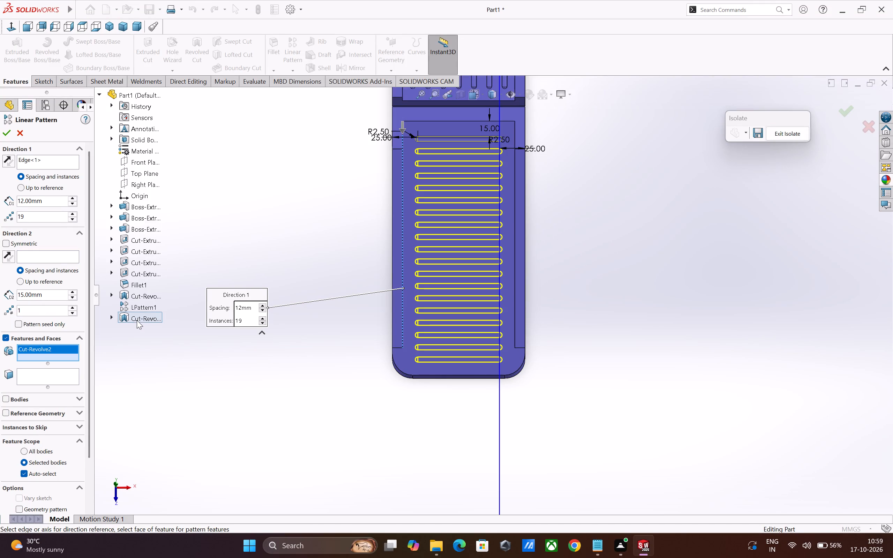
left_click(9, 135)
left_click(245, 306)
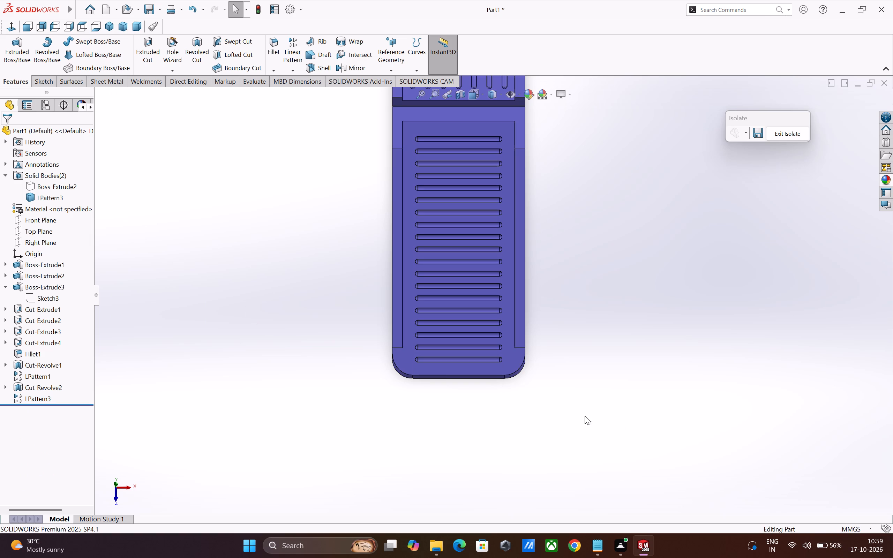
Examine the patterned slots in the long recess from the front and at an angle.
scroll(451, 296, "up", 3)
scroll(464, 207, "down", 2)
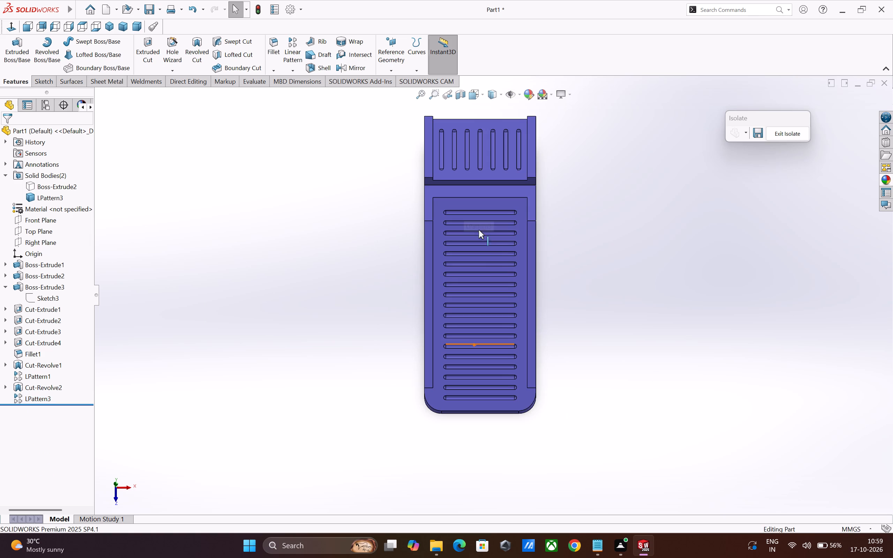
middle_click_drag(578, 315, 518, 312)
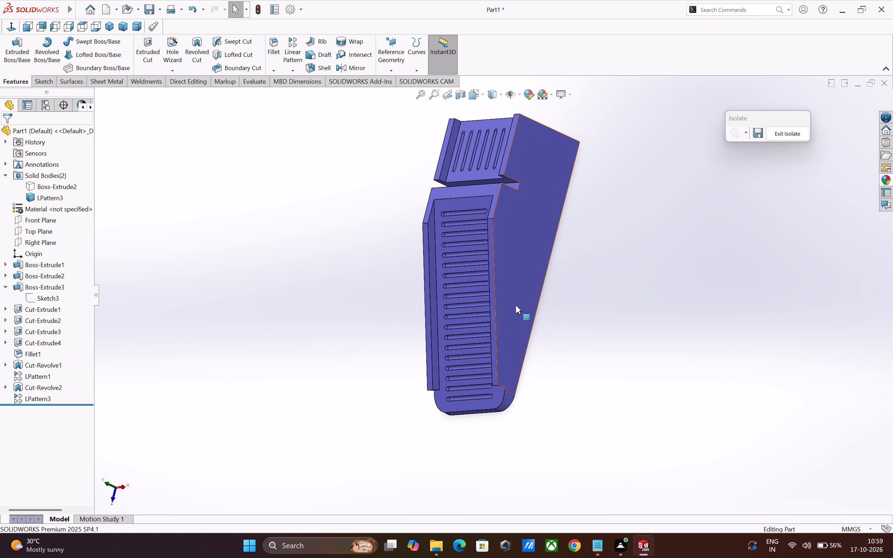
scroll(486, 244, "down", 2)
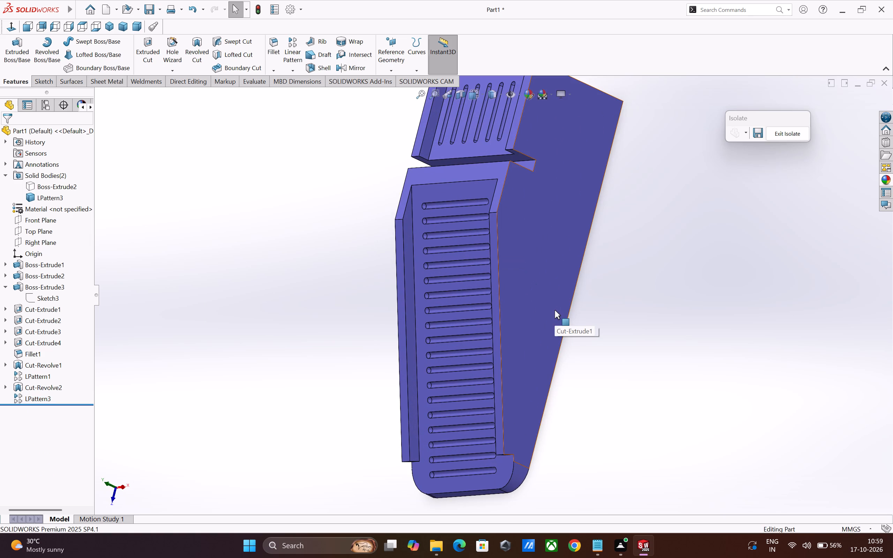
scroll(555, 310, "up", 5)
scroll(498, 274, "down", 4)
scroll(553, 311, "down", 1)
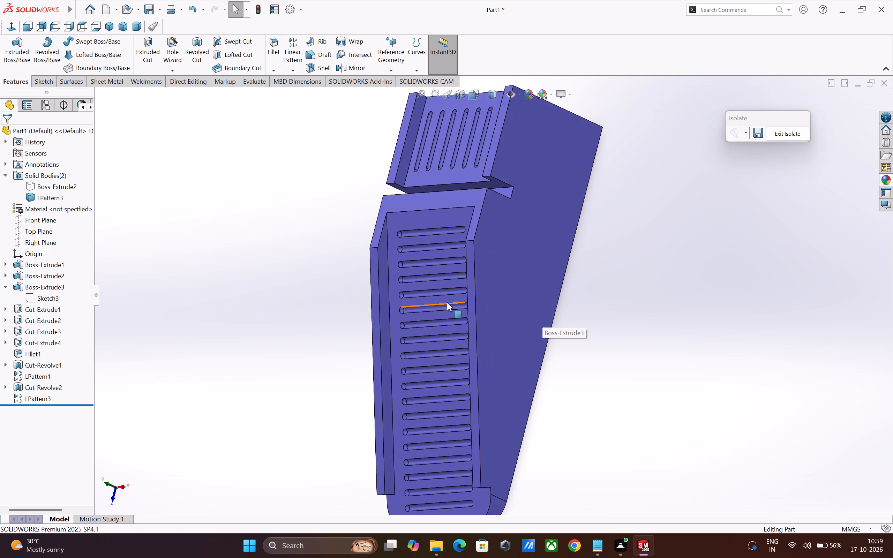
Examine the isolated wedge body in section along the Front Plane and along the Right Plane to check the slot profiles.
left_click(459, 94)
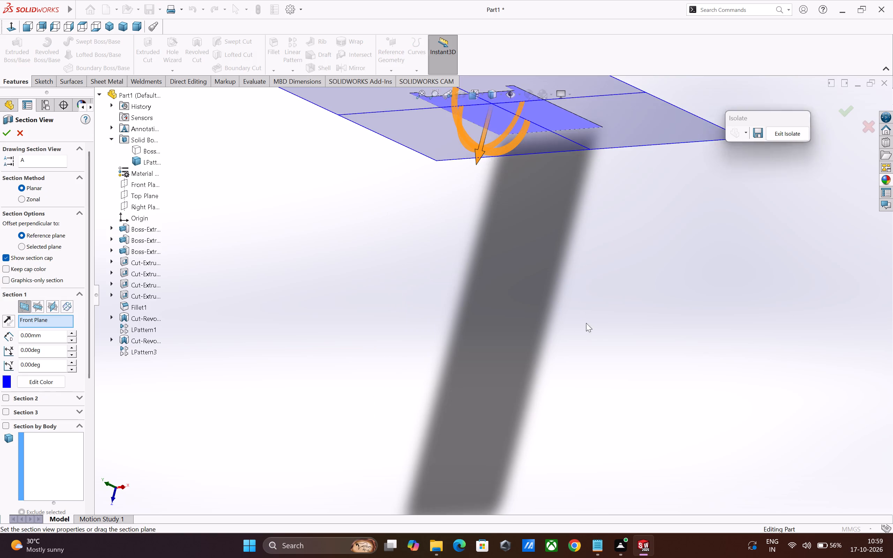
scroll(587, 339, "up", 2)
left_click_drag(478, 223, 435, 399)
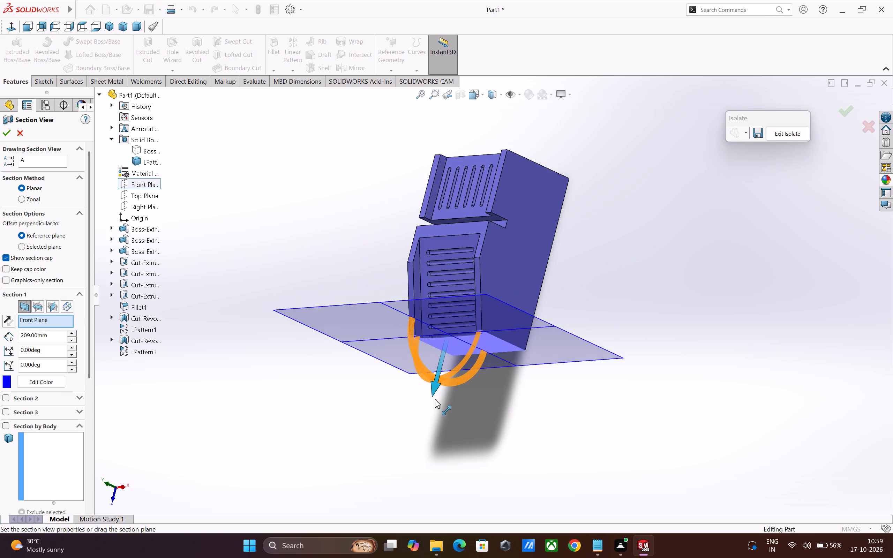
left_click_drag(435, 399, 423, 428)
left_click(52, 305)
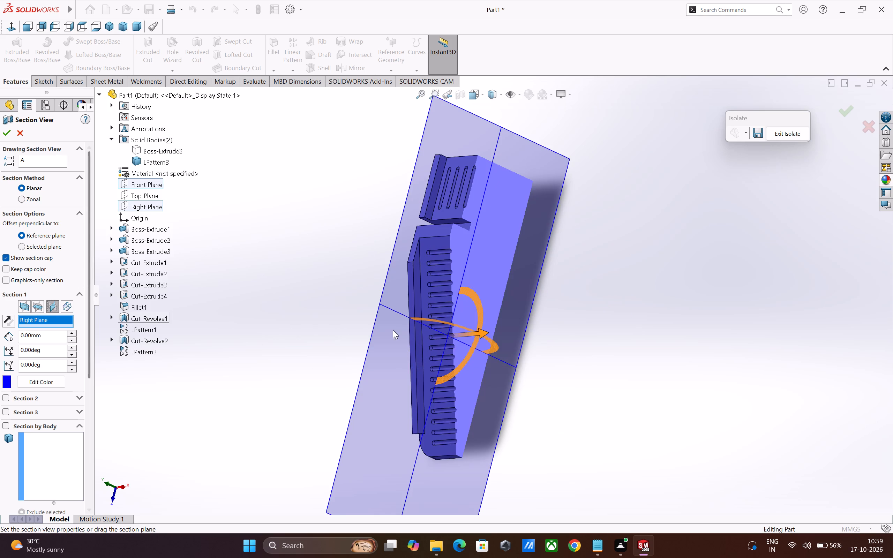
middle_click_drag(481, 330, 432, 338)
scroll(444, 331, "up", 1)
scroll(447, 328, "down", 1)
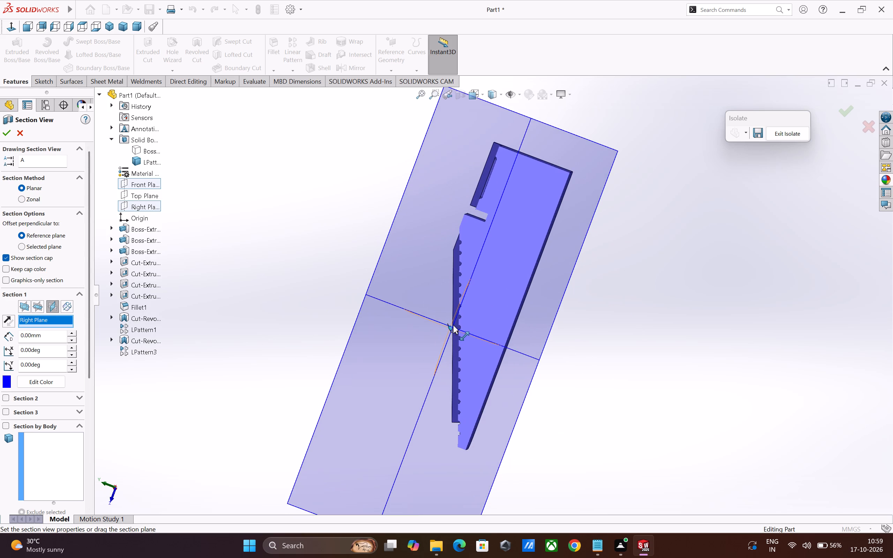
scroll(454, 324, "down", 2)
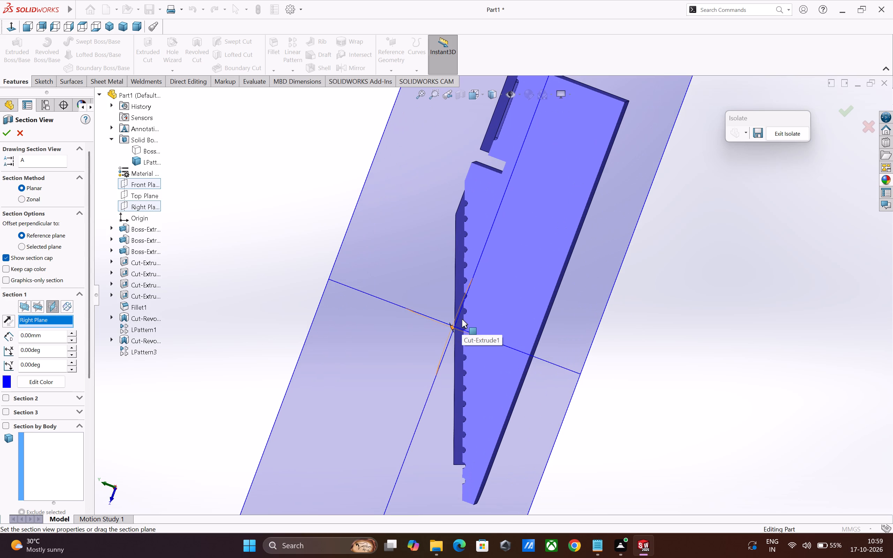
left_click(18, 135)
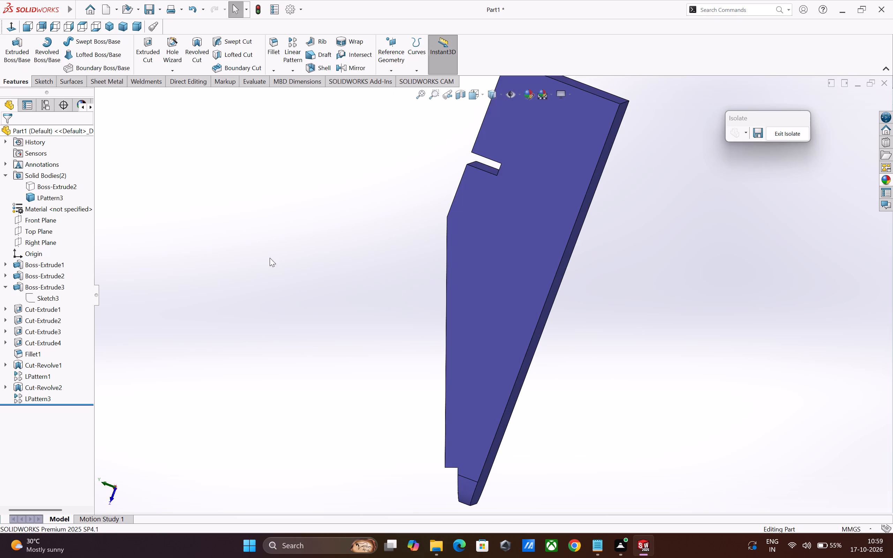
Exit isolation of the slotted wedge so both solid bodies are shown again.
left_click(801, 134)
scroll(659, 284, "up", 4)
middle_click_drag(647, 291, 706, 277)
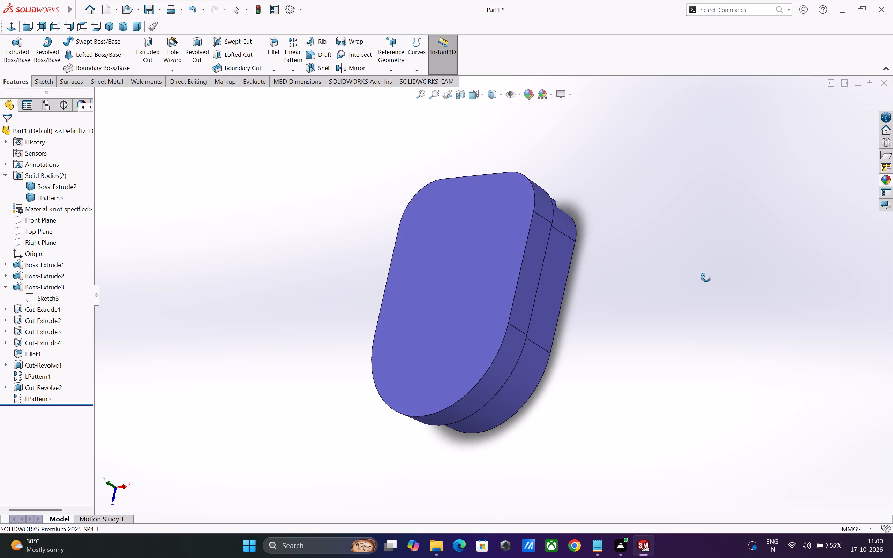
middle_click_drag(706, 277, 722, 272)
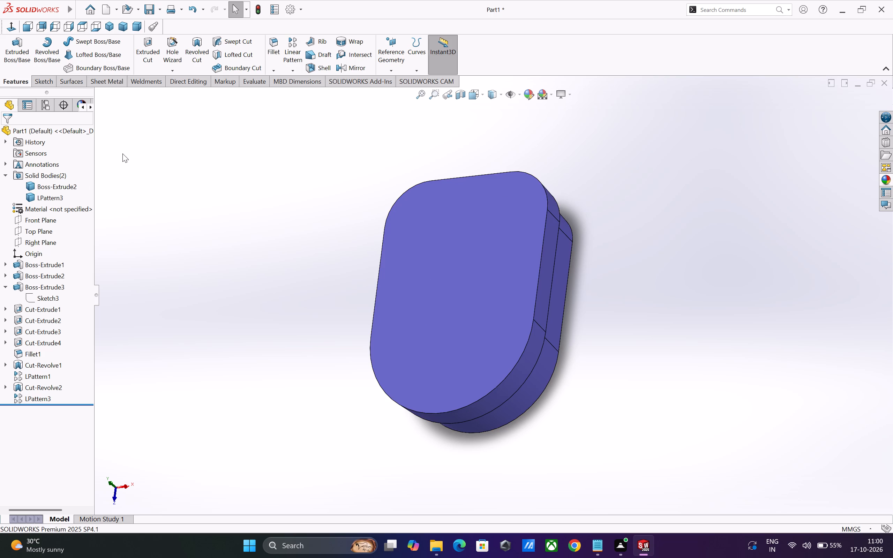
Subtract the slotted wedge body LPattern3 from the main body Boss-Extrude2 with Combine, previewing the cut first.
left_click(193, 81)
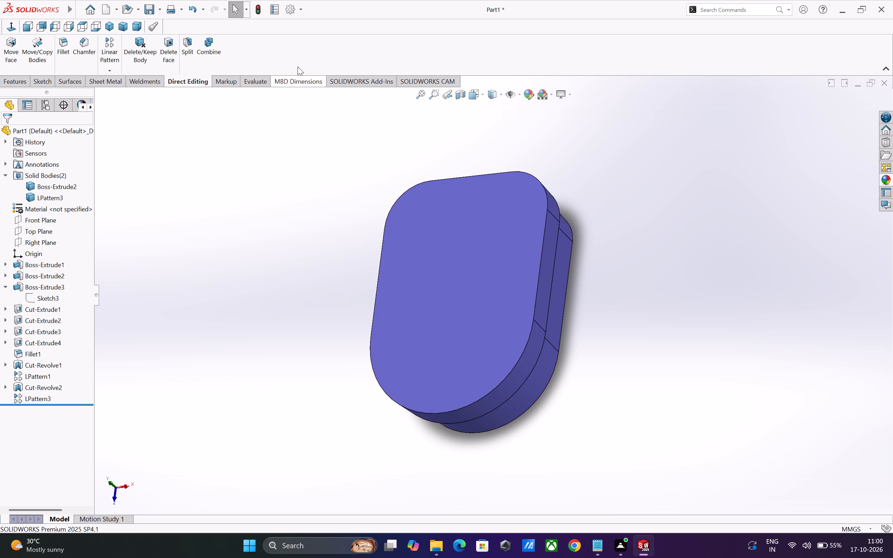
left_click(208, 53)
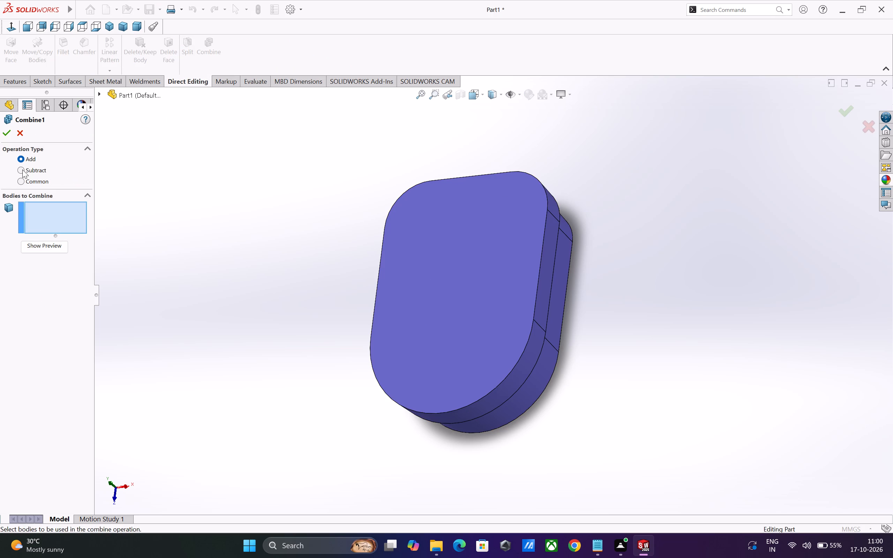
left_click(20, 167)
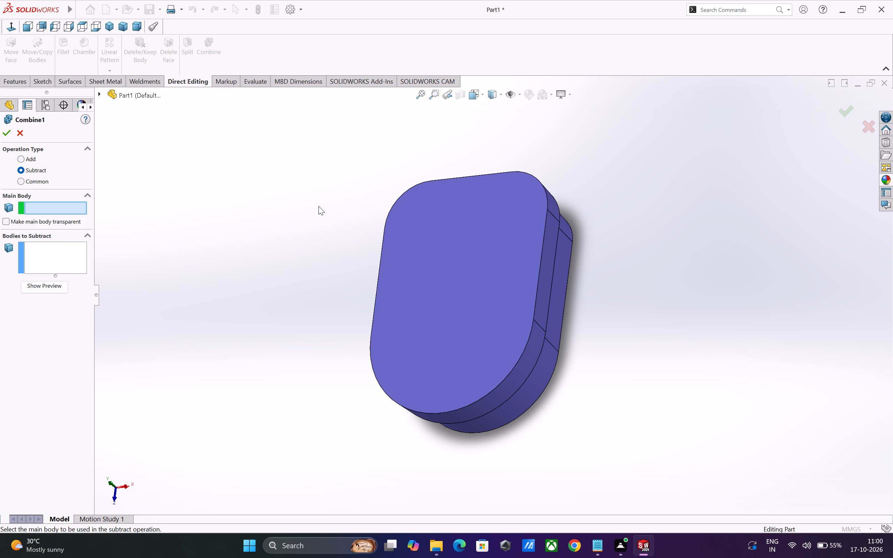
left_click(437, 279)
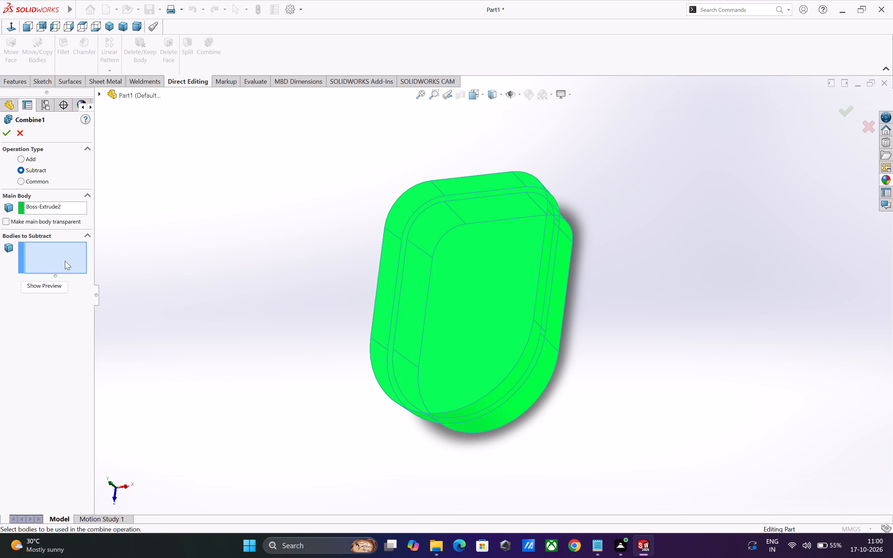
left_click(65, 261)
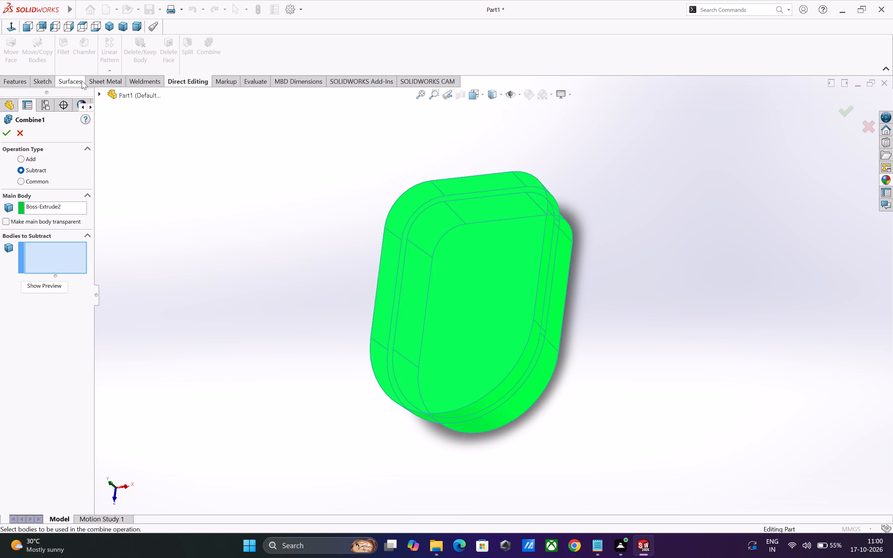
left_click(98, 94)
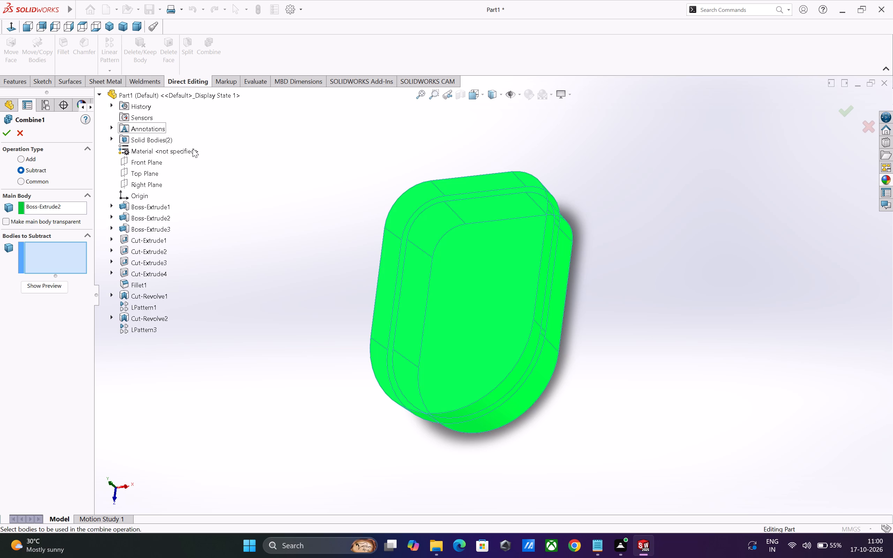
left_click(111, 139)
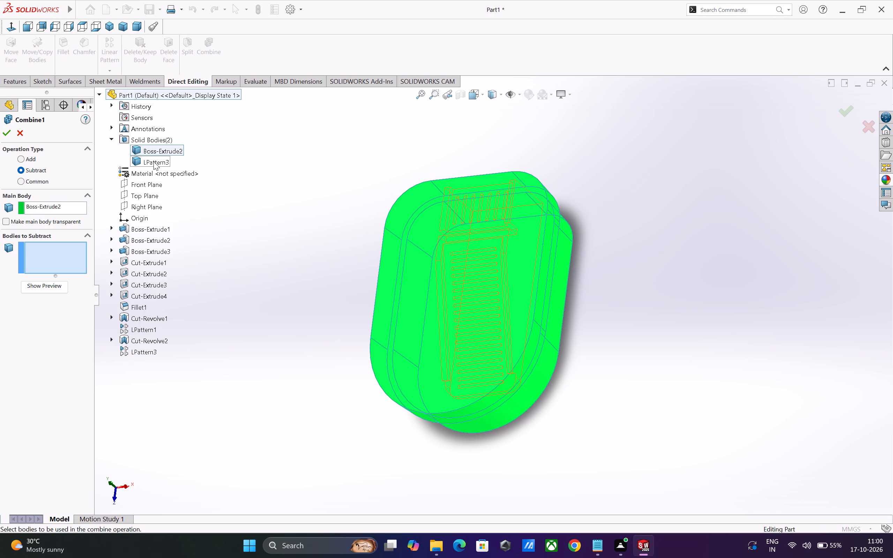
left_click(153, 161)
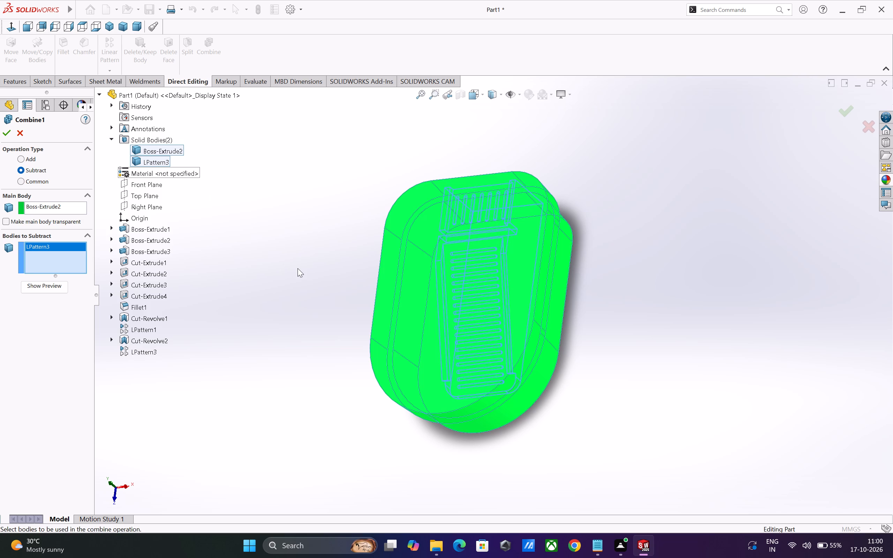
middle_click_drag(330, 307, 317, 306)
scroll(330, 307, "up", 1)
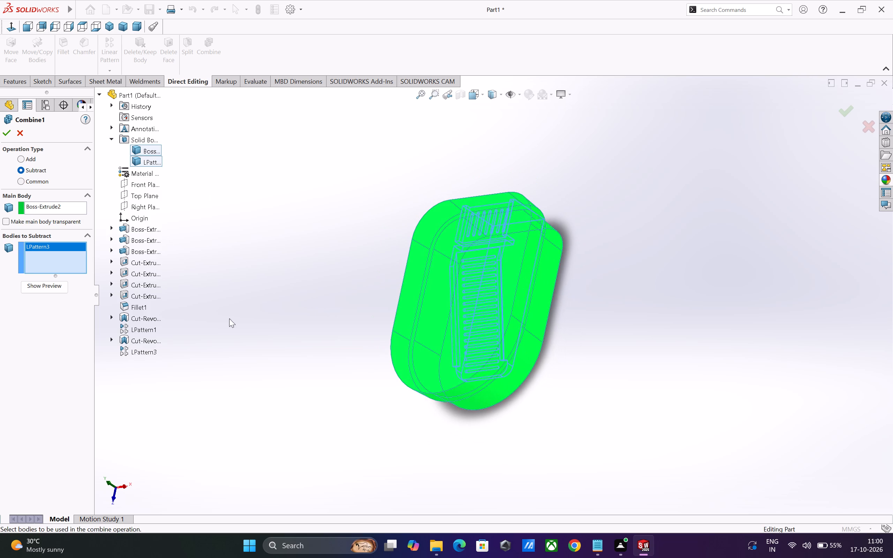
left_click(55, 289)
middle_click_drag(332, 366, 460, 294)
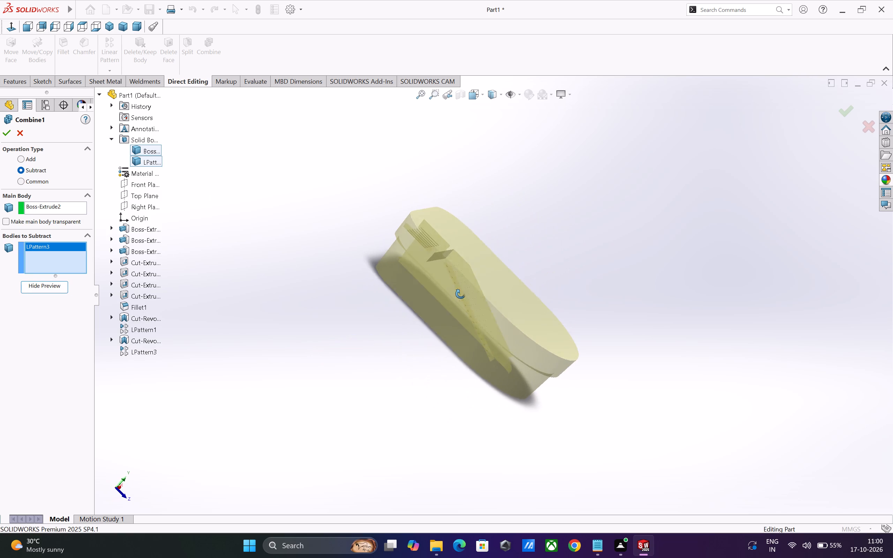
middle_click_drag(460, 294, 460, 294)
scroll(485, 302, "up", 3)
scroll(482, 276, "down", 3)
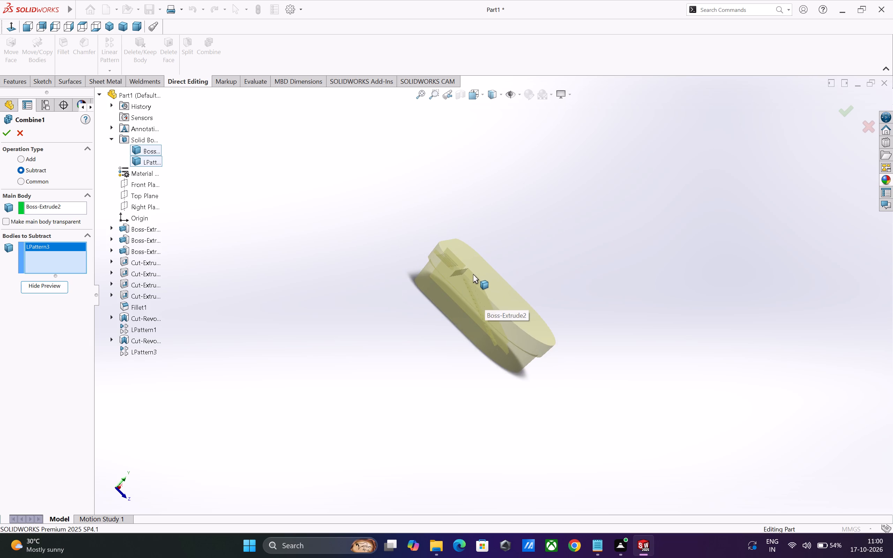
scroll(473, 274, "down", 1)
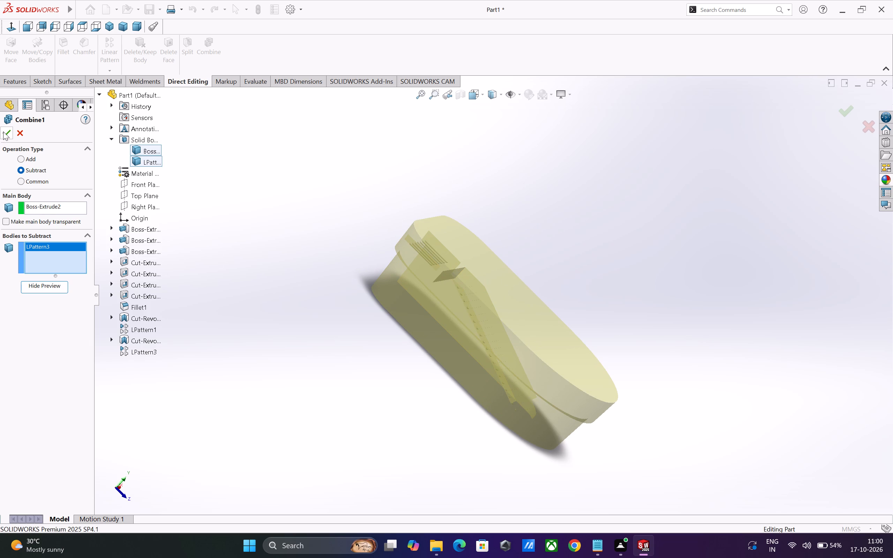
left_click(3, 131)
Examine the combined body from several angles and from a distance.
left_click(353, 346)
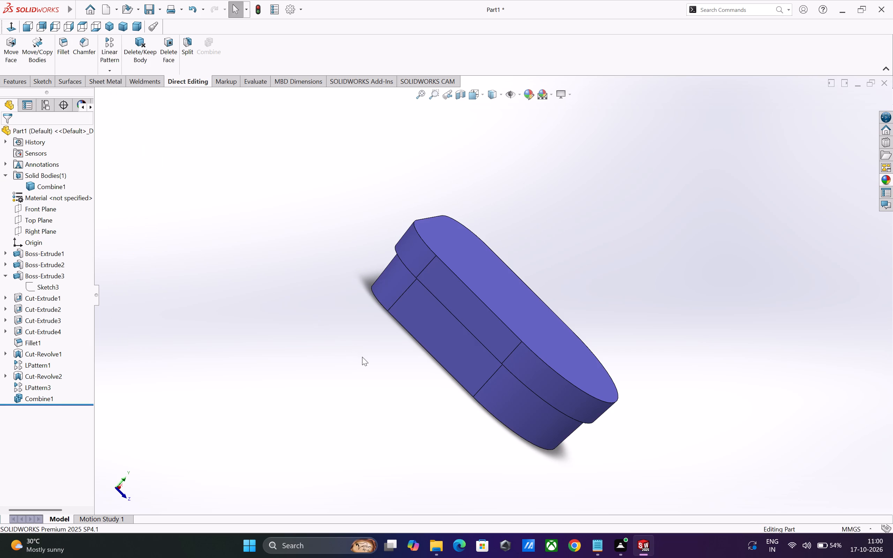
middle_click_drag(362, 357, 328, 313)
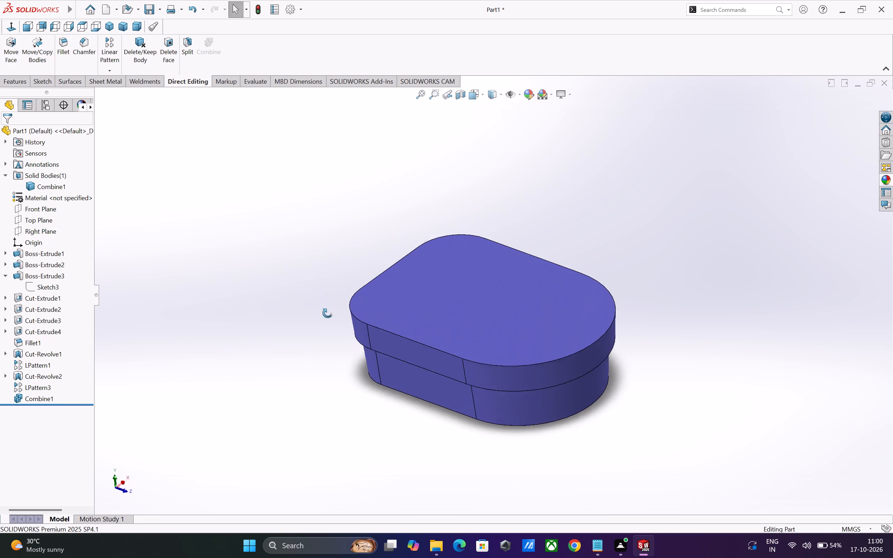
middle_click_drag(328, 313, 333, 347)
middle_click(333, 348)
middle_click(333, 351)
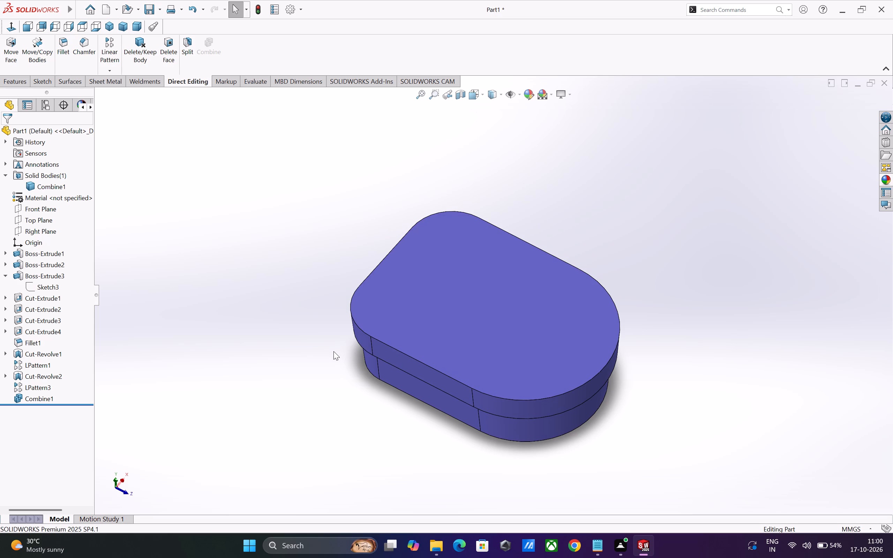
scroll(333, 351, "up", 4)
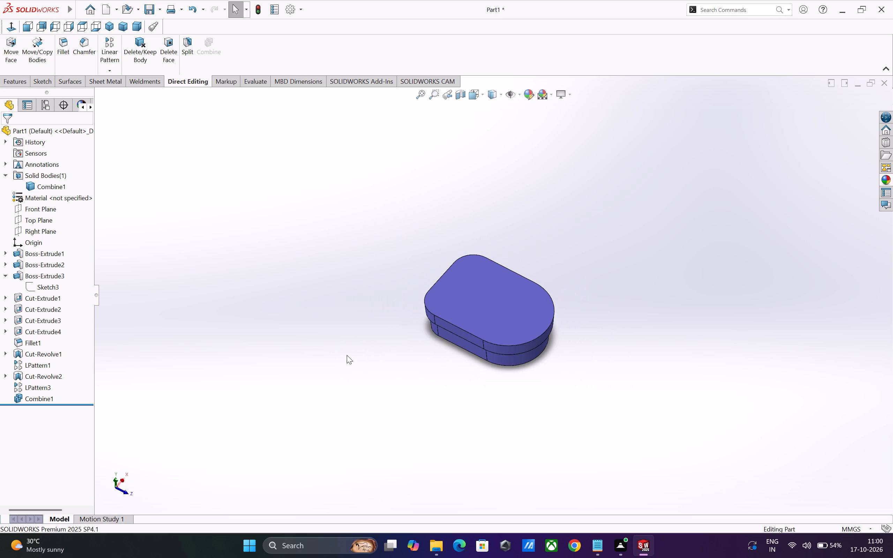
scroll(349, 355, "up", 2)
scroll(398, 335, "up", 2)
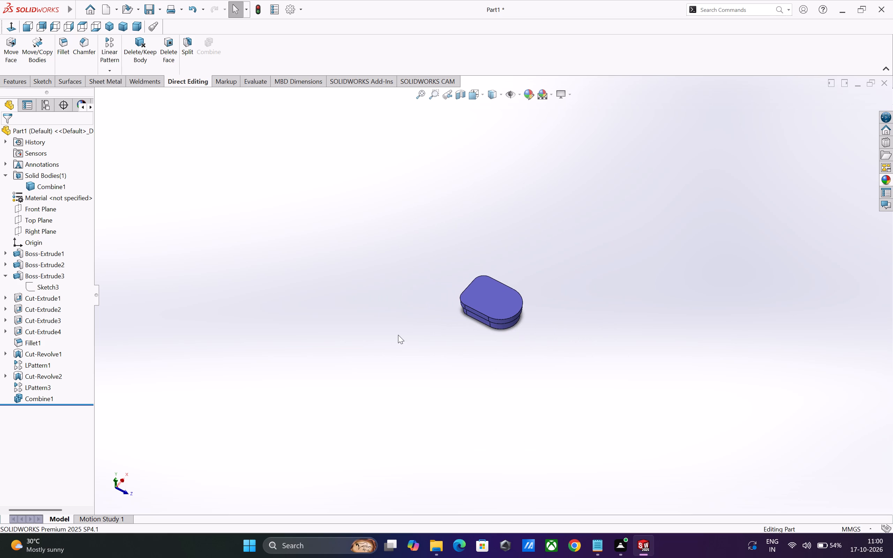
scroll(420, 325, "up", 3)
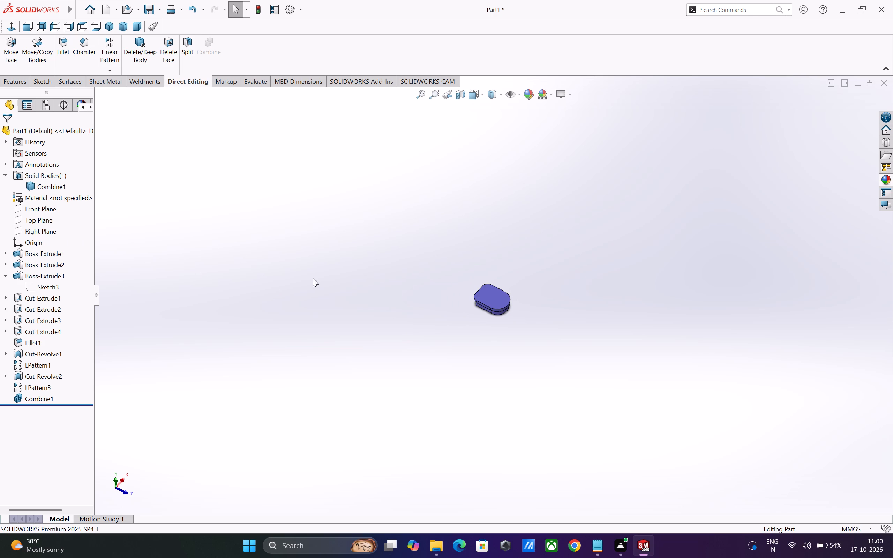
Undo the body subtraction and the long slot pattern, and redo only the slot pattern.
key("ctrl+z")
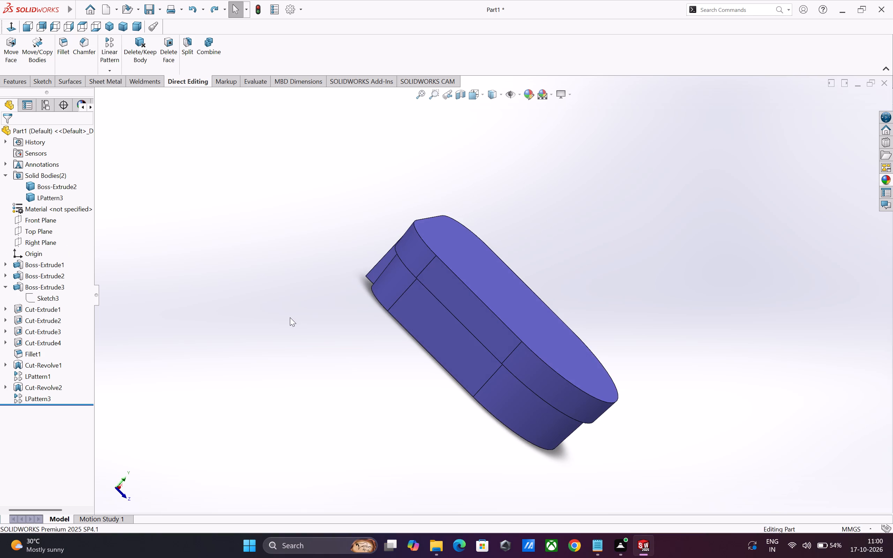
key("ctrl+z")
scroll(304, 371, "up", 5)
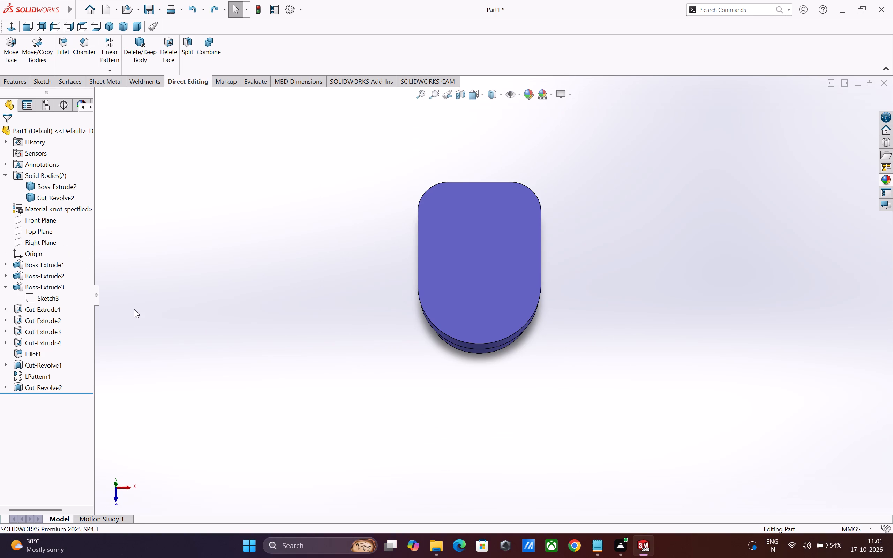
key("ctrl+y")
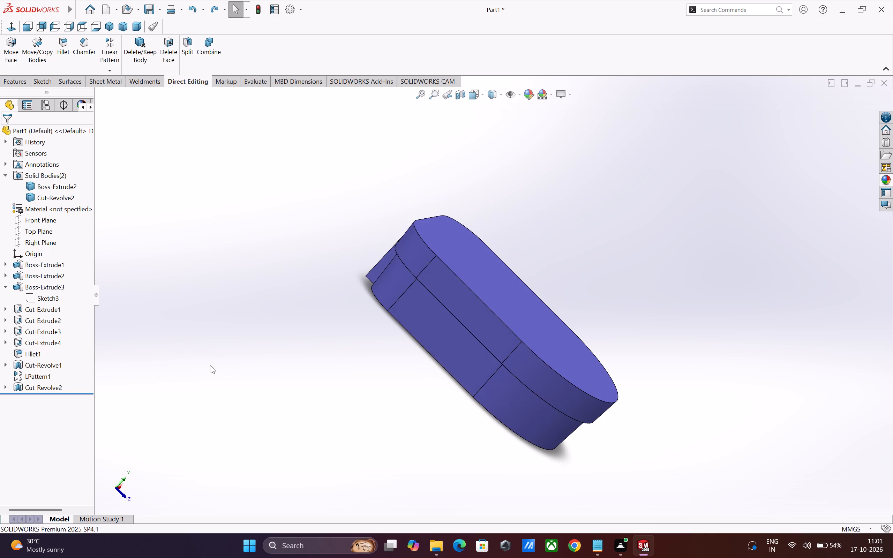
Isolate the slotted wedge body to inspect its two slotted recesses, and exit isolation.
scroll(425, 325, "down", 1)
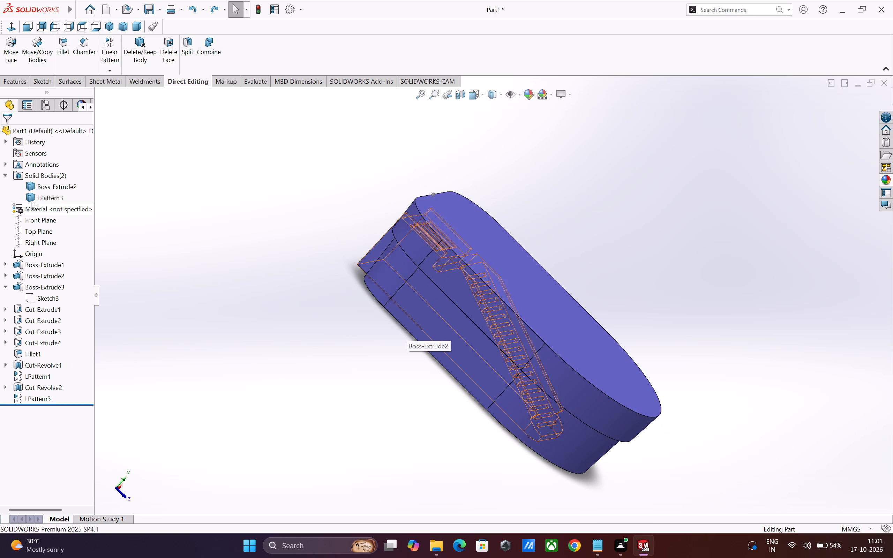
left_click(40, 197)
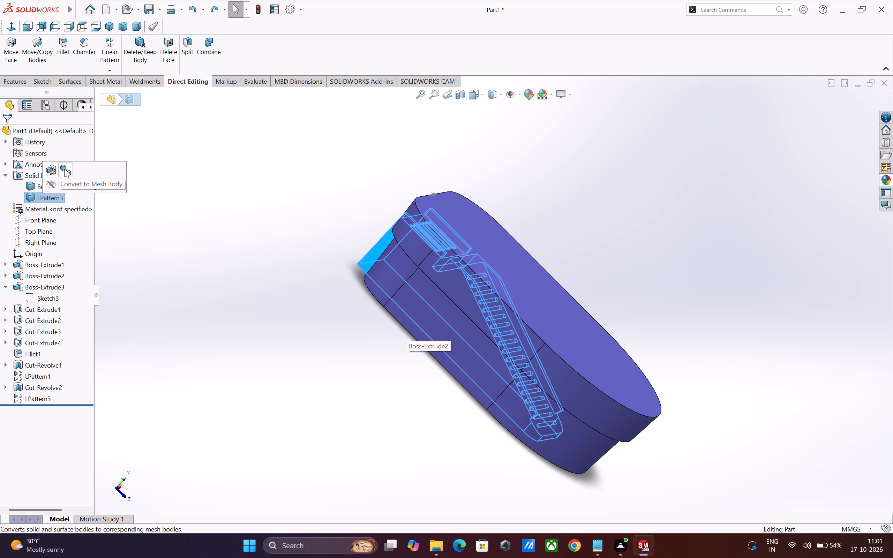
right_click(35, 196)
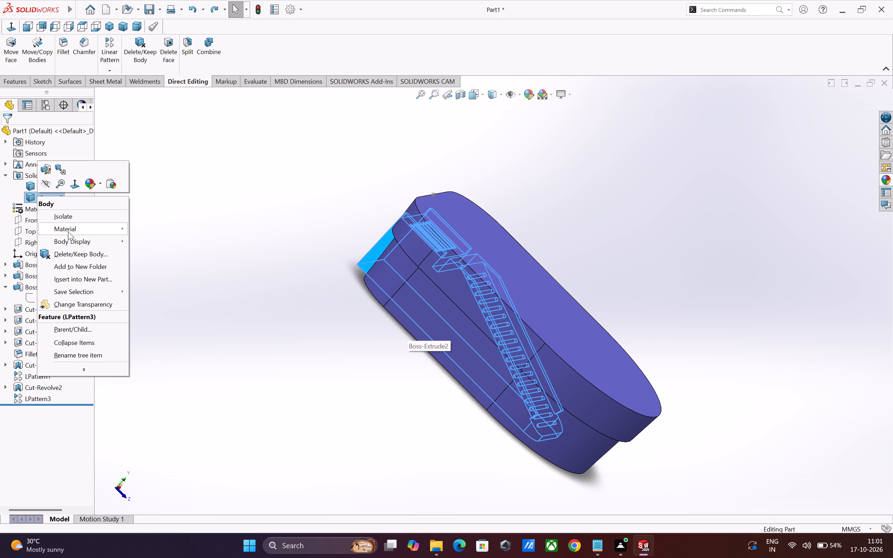
left_click(68, 218)
left_click(285, 337)
middle_click_drag(339, 369, 302, 391)
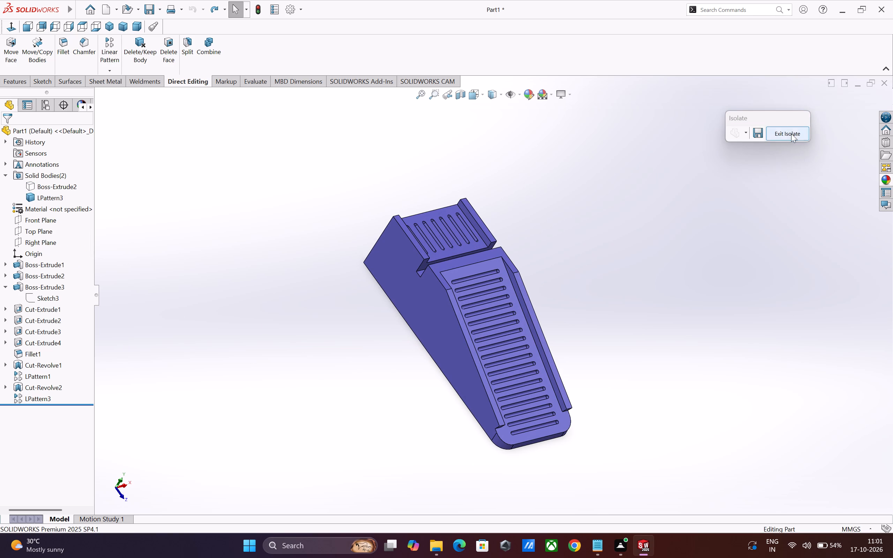
left_click(791, 134)
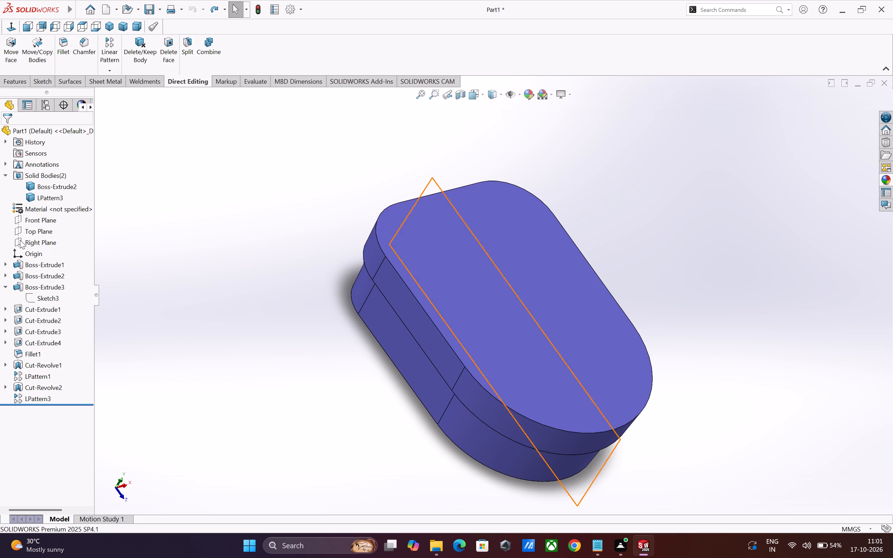
Subtract the slotted wedge body LPattern3 from the main body Boss-Extrude2 with Combine.
left_click(210, 53)
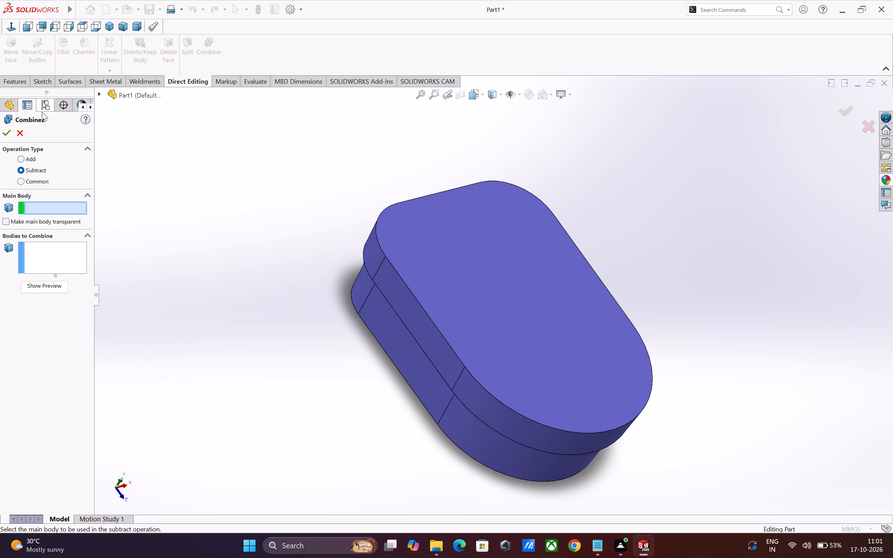
left_click(19, 131)
left_click(55, 201)
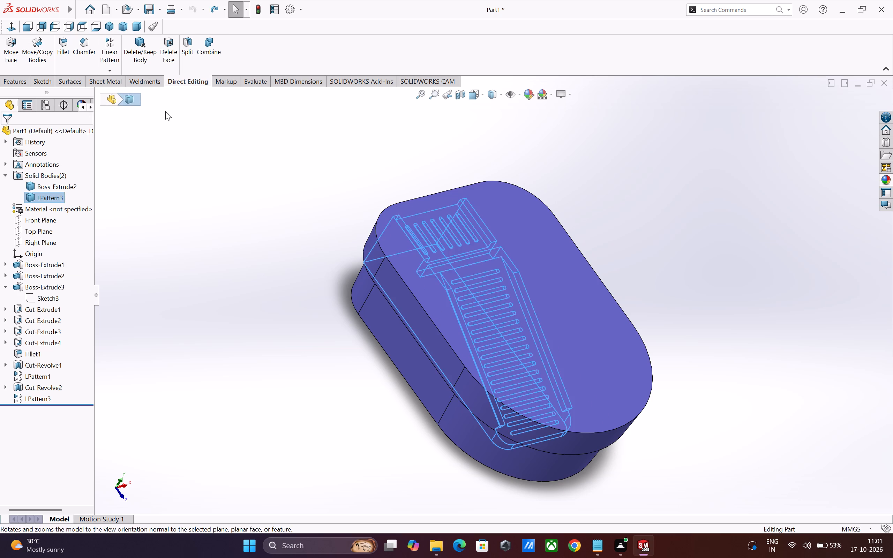
left_click(211, 46)
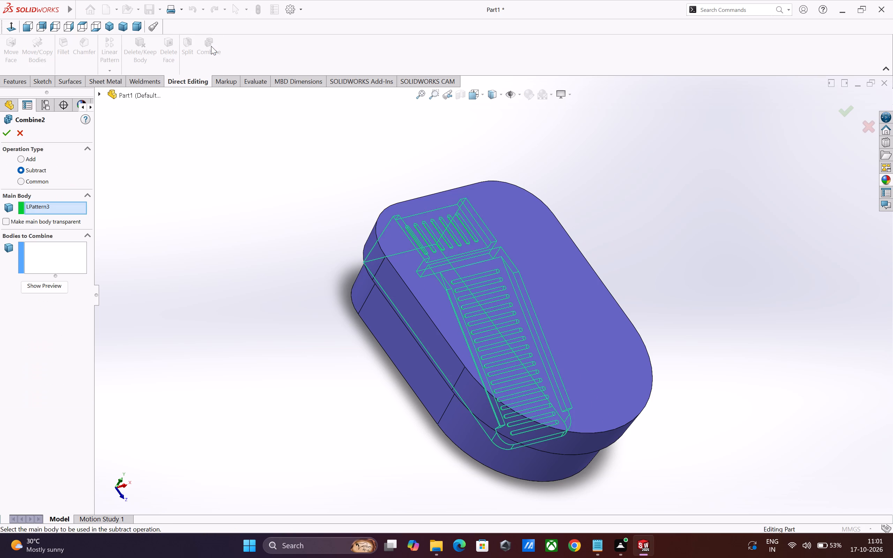
right_click(47, 209)
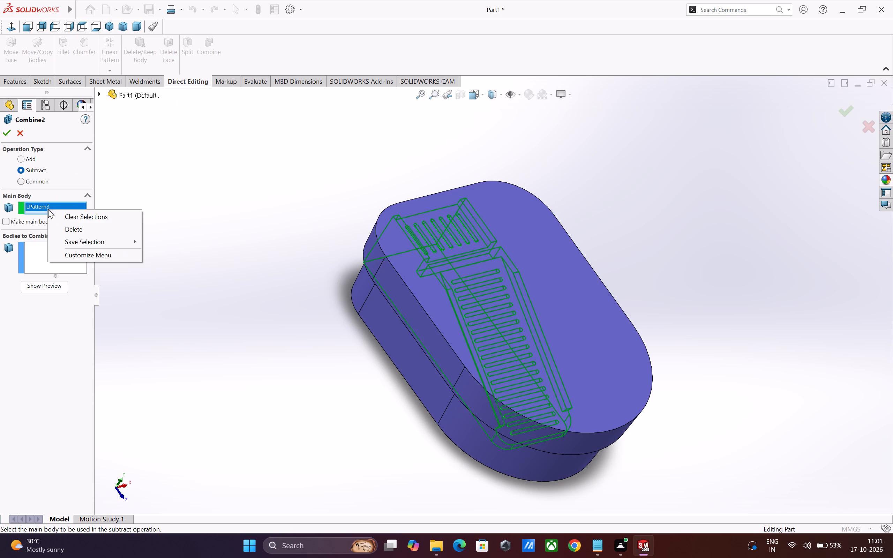
left_click(58, 214)
left_click(456, 249)
right_click(48, 257)
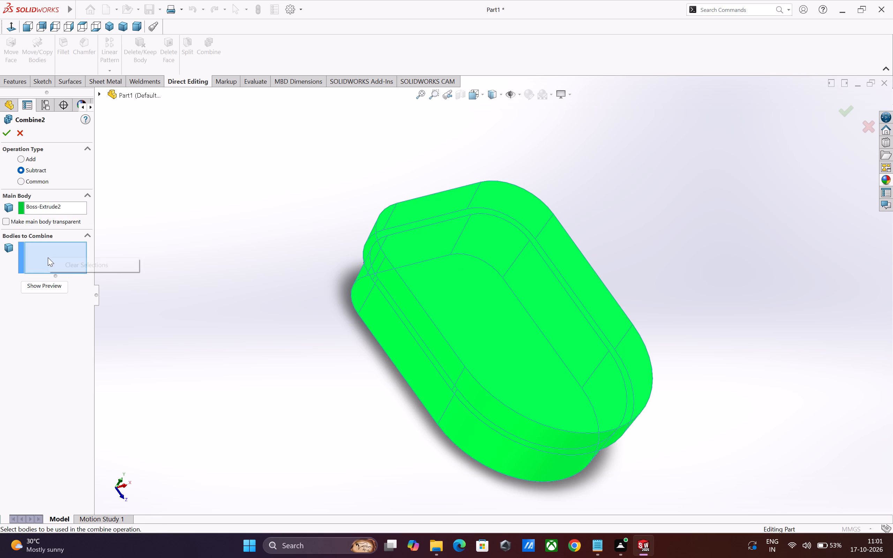
left_click(49, 256)
left_click(101, 91)
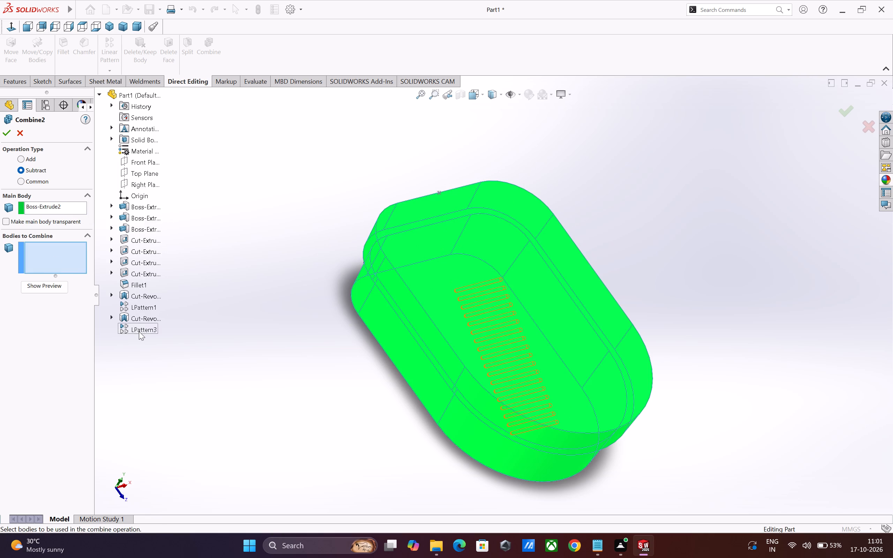
left_click(111, 135)
left_click(141, 158)
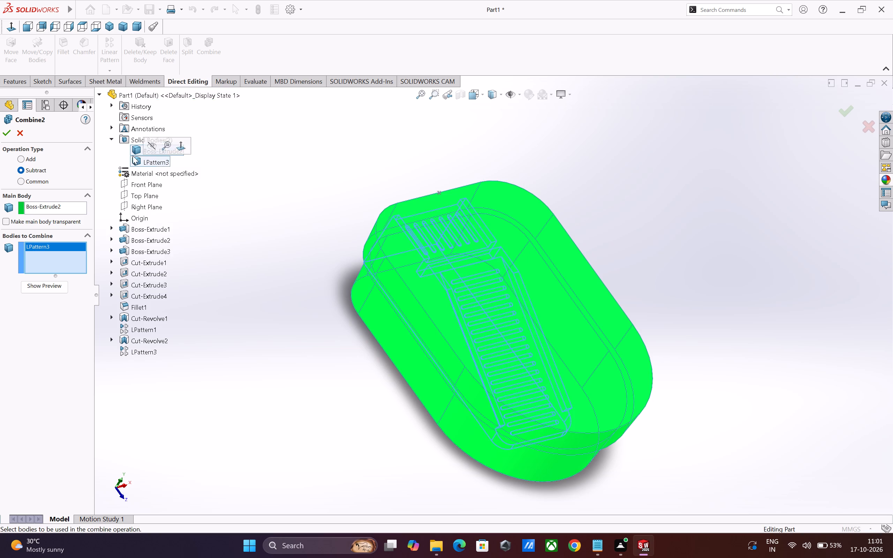
left_click(8, 130)
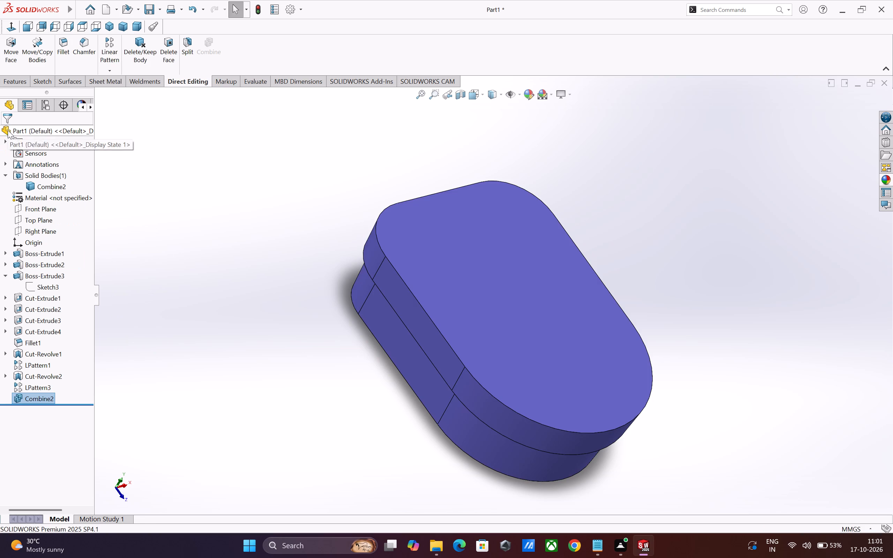
Examine the combined body's wedge-shaped opening, slotted recesses and outer faces from several angles and distances.
middle_click_drag(354, 371, 502, 245)
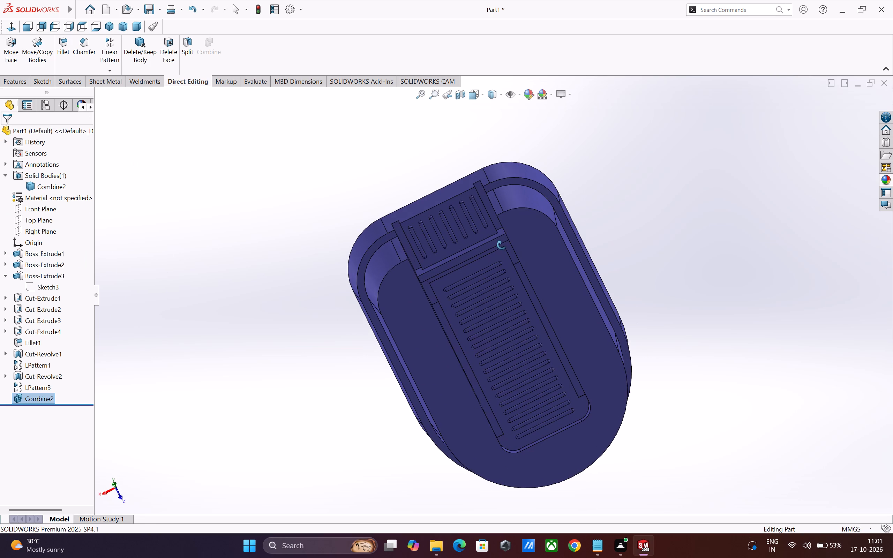
middle_click_drag(502, 245, 497, 235)
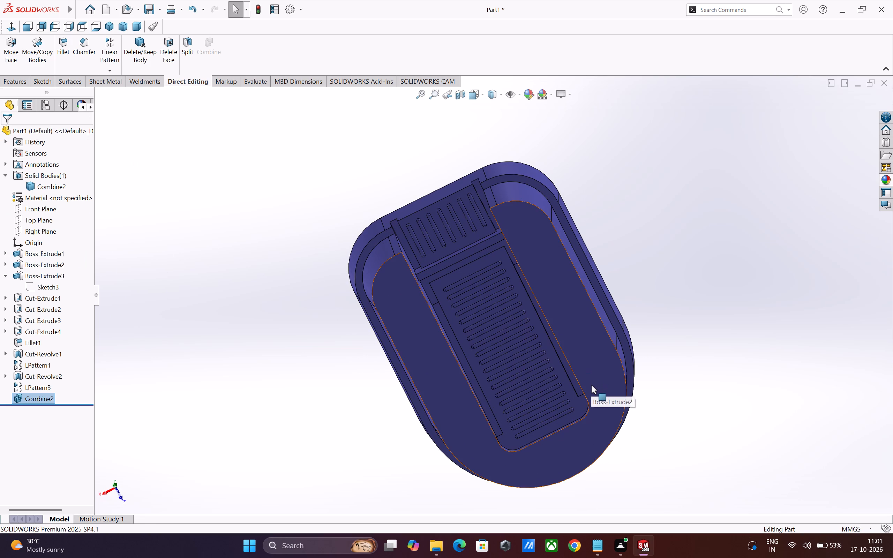
middle_click_drag(591, 385, 606, 339)
middle_click_drag(593, 353, 550, 292)
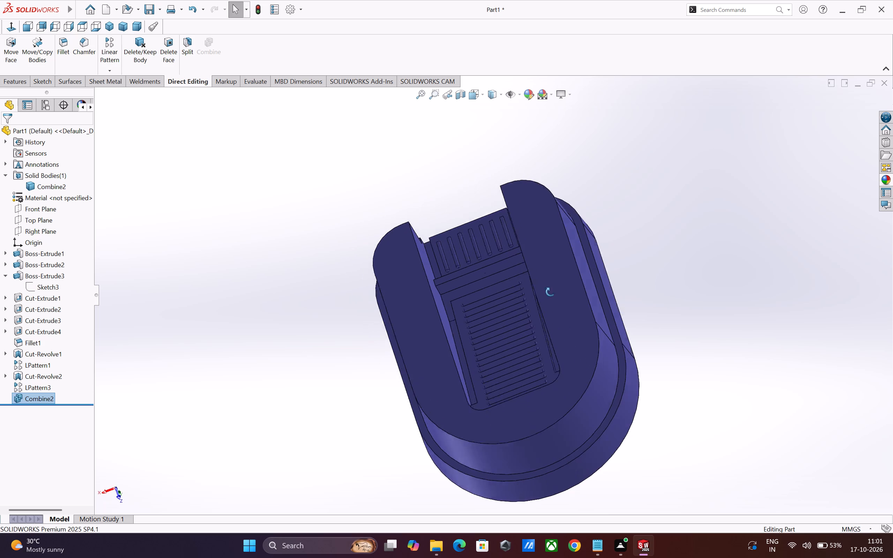
middle_click_drag(550, 292, 548, 227)
scroll(561, 352, "up", 1)
middle_click_drag(561, 352, 578, 294)
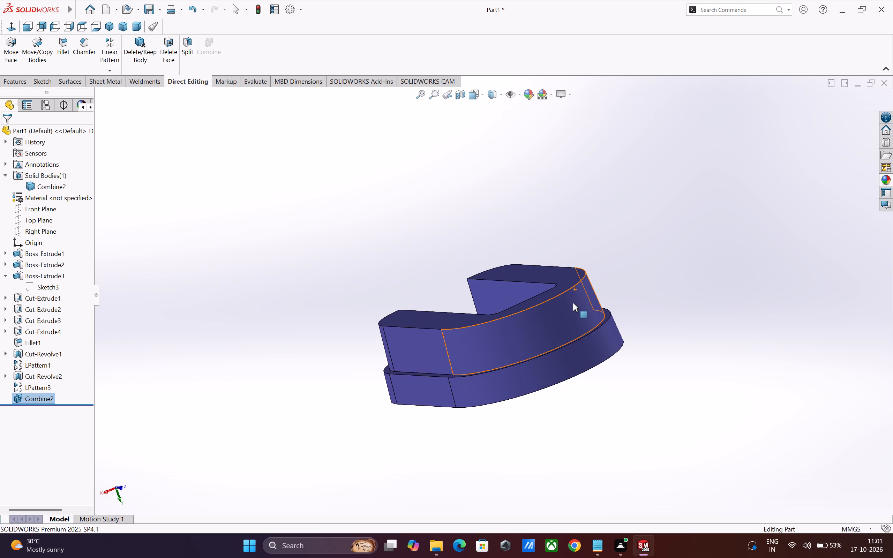
middle_click_drag(569, 313, 594, 412)
scroll(594, 413, "down", 1)
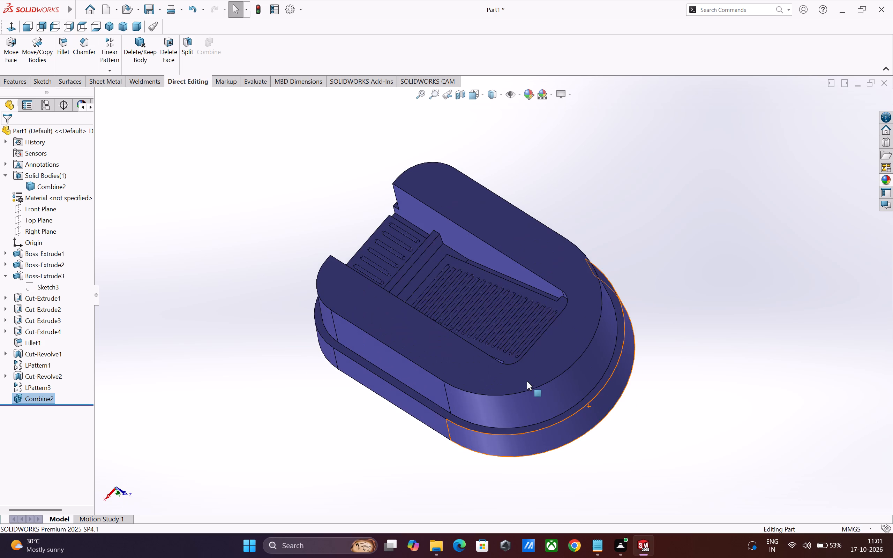
scroll(527, 381, "down", 4)
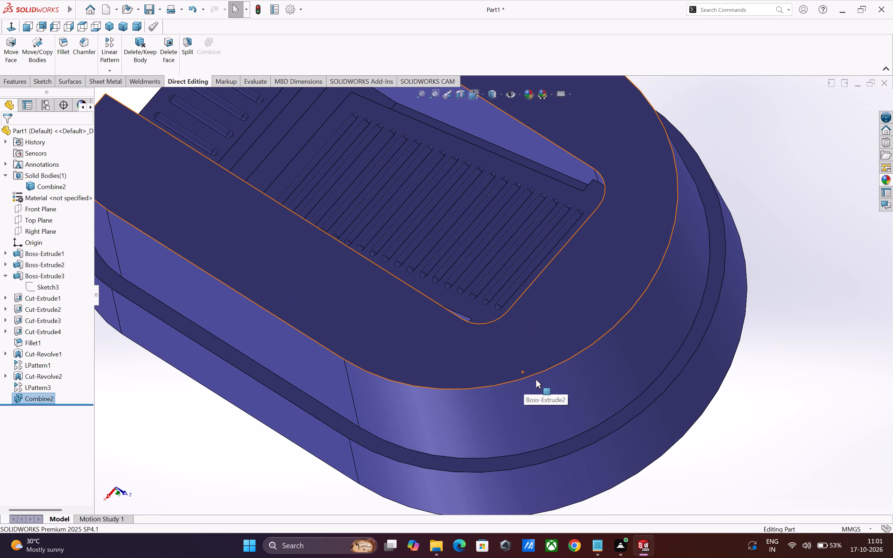
middle_click_drag(536, 379, 509, 303)
scroll(536, 379, "up", 1)
scroll(542, 344, "up", 5)
middle_click_drag(572, 358, 376, 213)
scroll(517, 320, "up", 1)
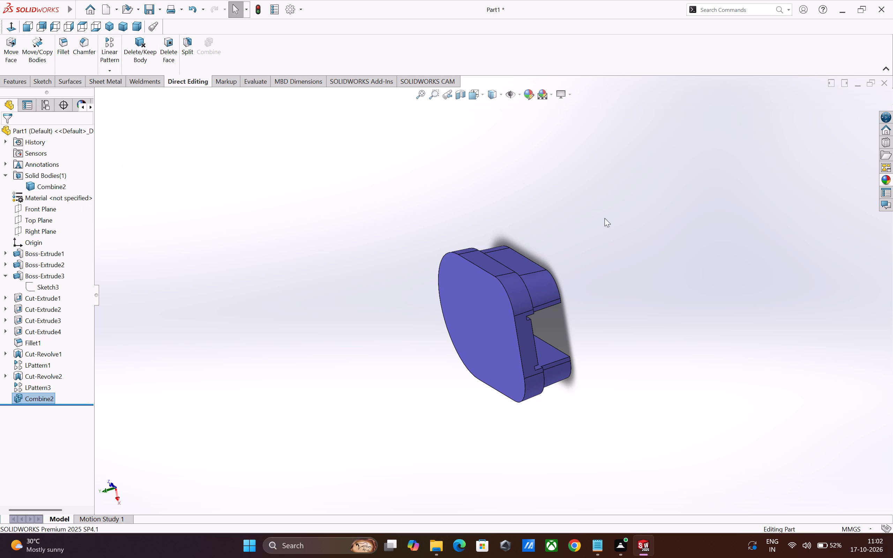
Remove the large flat face opposite the wedge opening with Delete Face, trying Delete and Patch before using the plain Delete option.
left_click(175, 60)
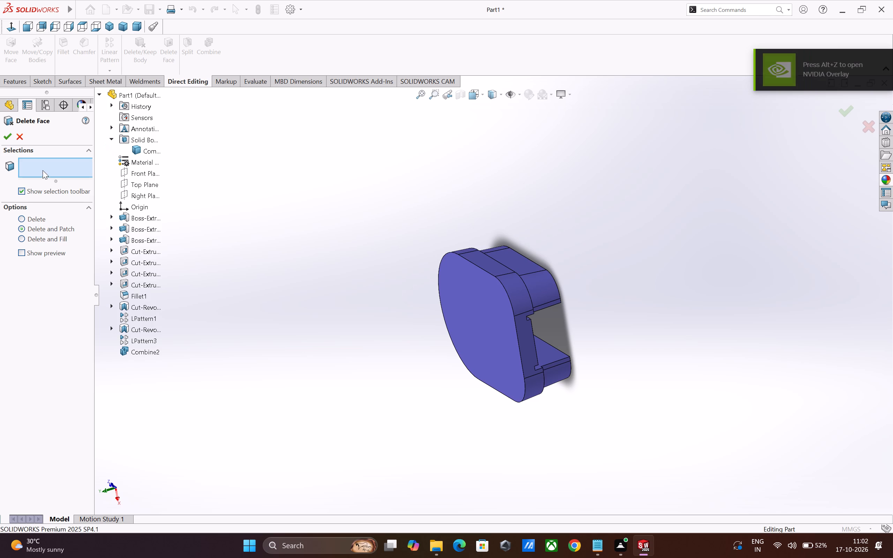
left_click(480, 320)
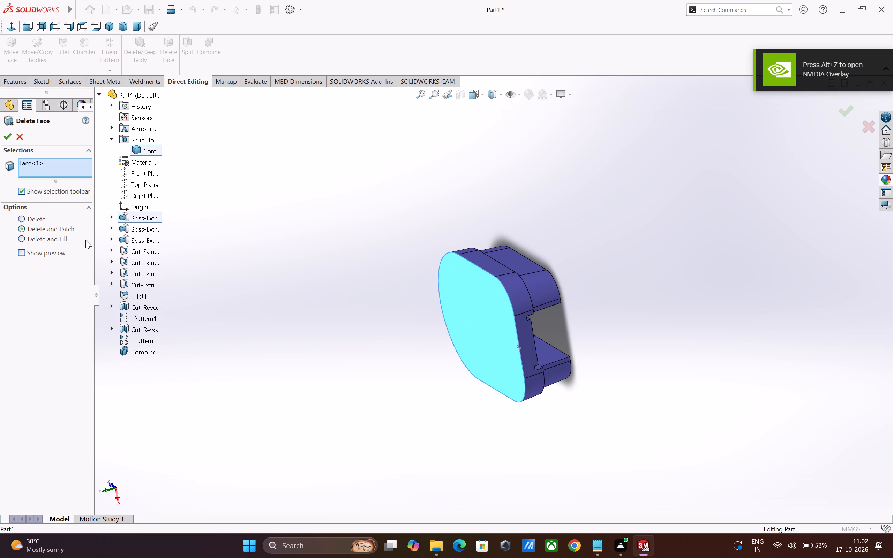
left_click(6, 141)
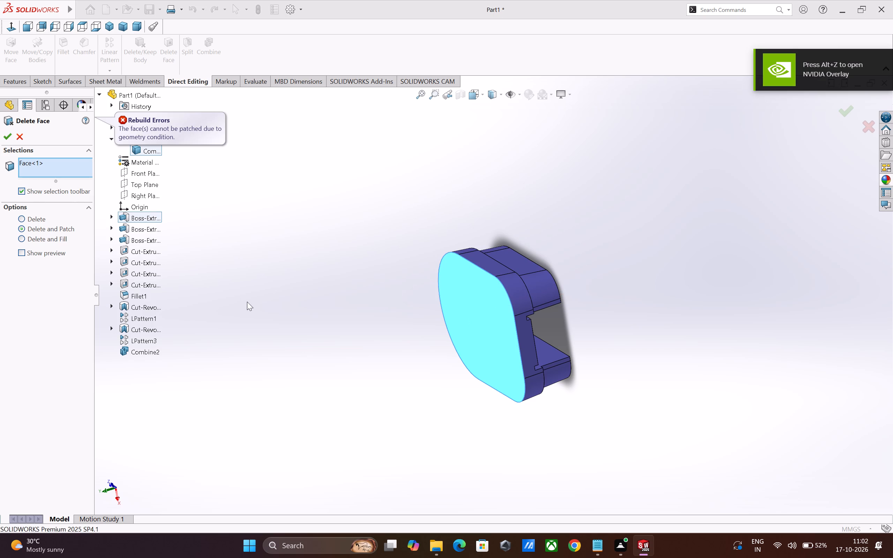
left_click(6, 137)
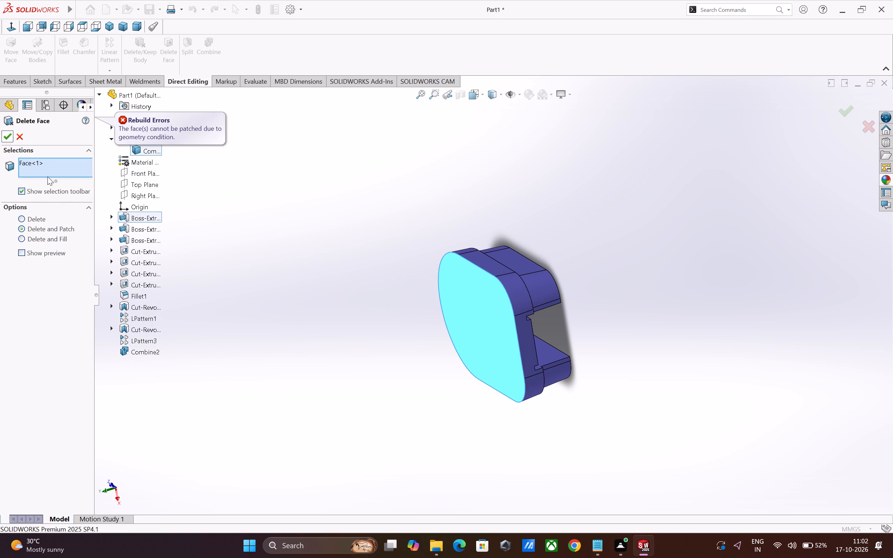
scroll(466, 347, "up", 2)
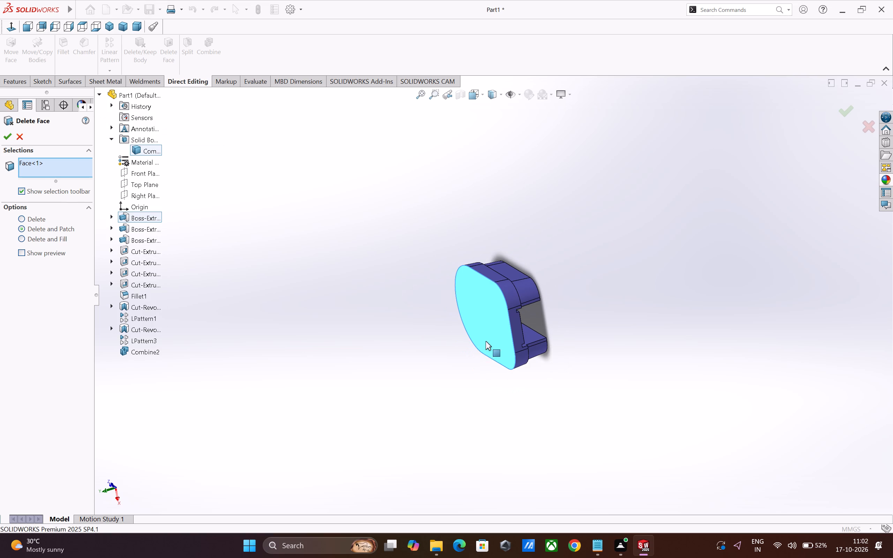
scroll(486, 341, "down", 2)
middle_click_drag(527, 369, 638, 183)
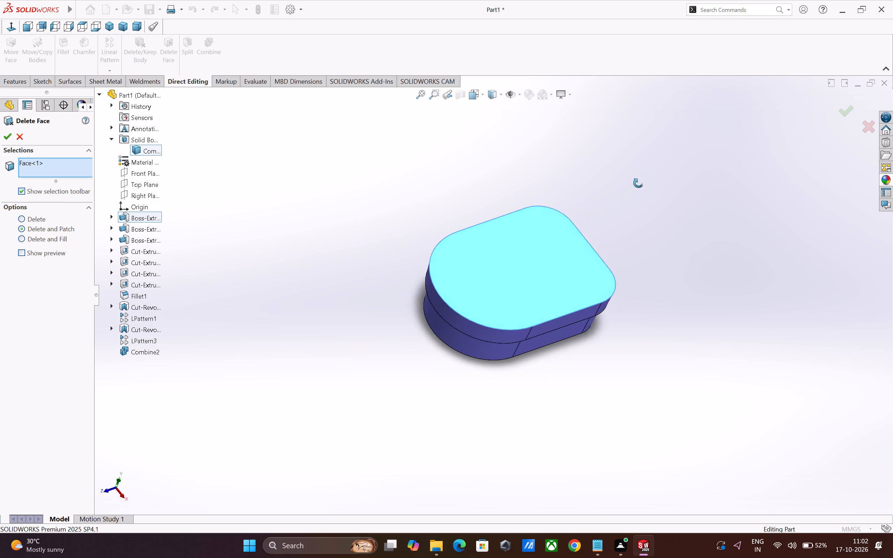
middle_click_drag(638, 183, 643, 178)
scroll(517, 285, "down", 2)
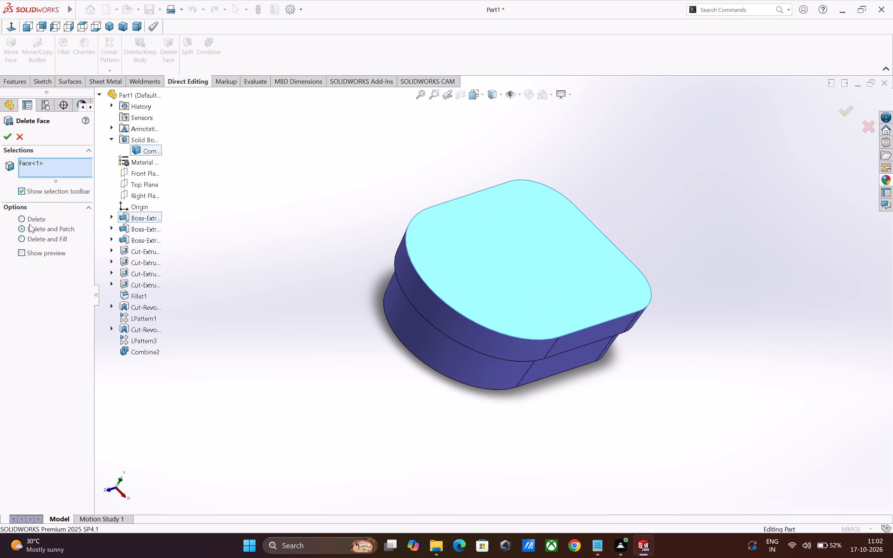
left_click(20, 219)
left_click(8, 141)
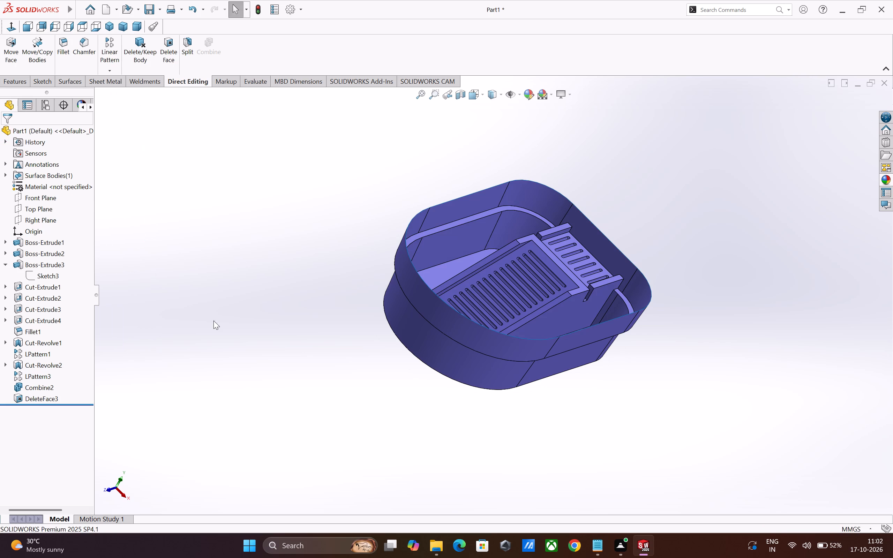
left_click(303, 376)
Examine the opened surface body's interior, slotted ramp and underside from several angles.
middle_click_drag(474, 452, 417, 435)
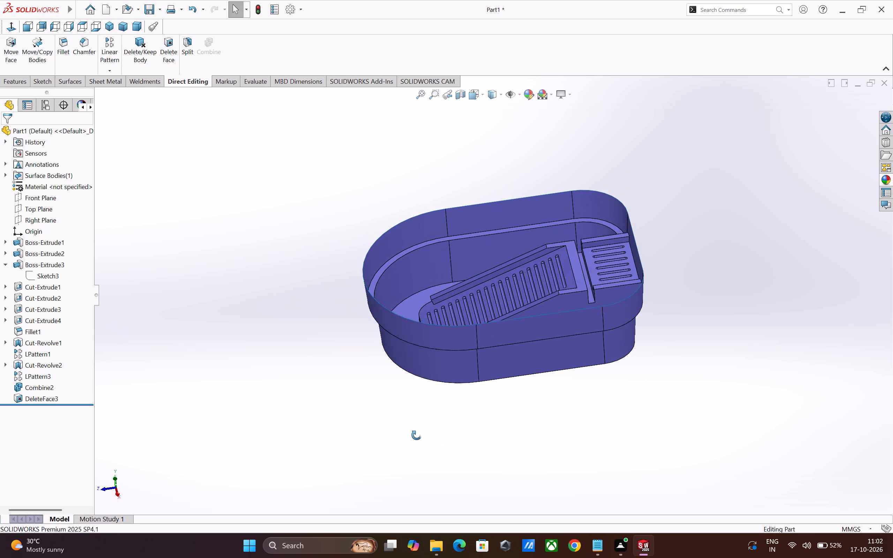
middle_click_drag(417, 435, 407, 435)
scroll(482, 369, "down", 1)
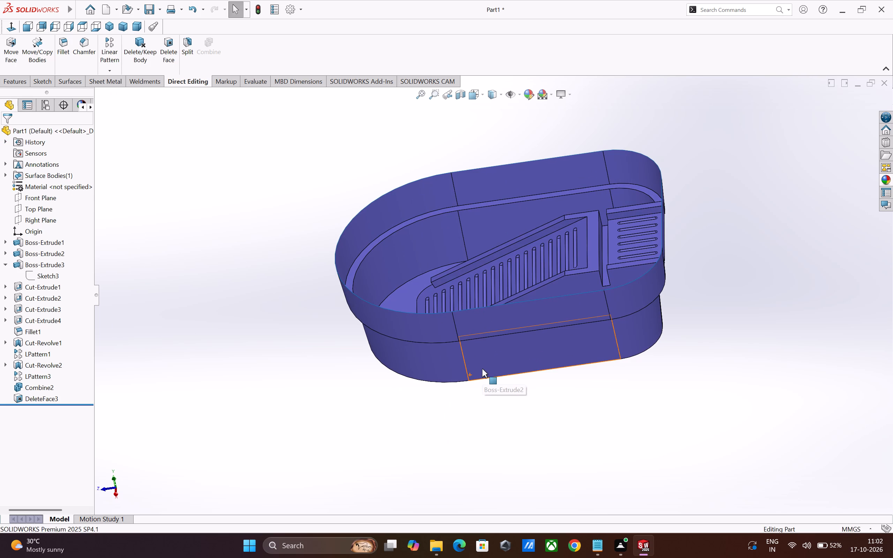
middle_click_drag(500, 419, 392, 312)
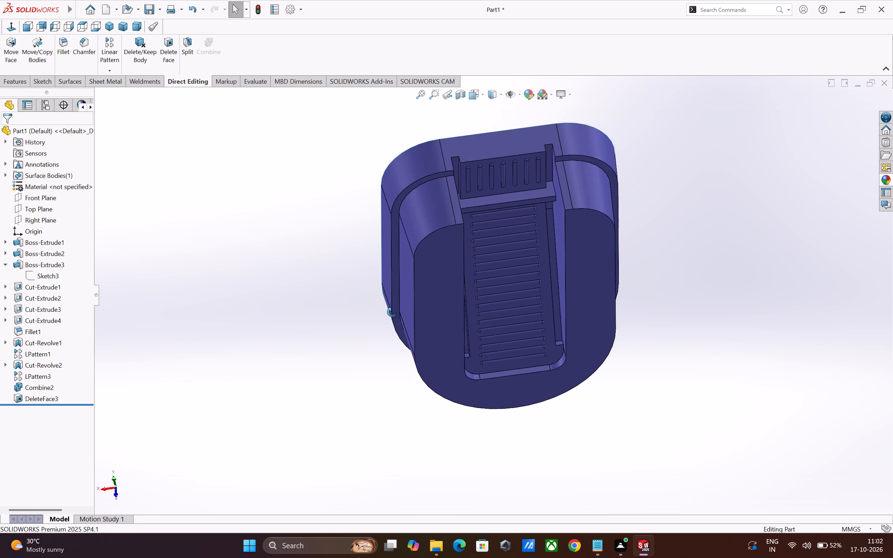
middle_click_drag(392, 312, 390, 309)
middle_click_drag(383, 302, 470, 389)
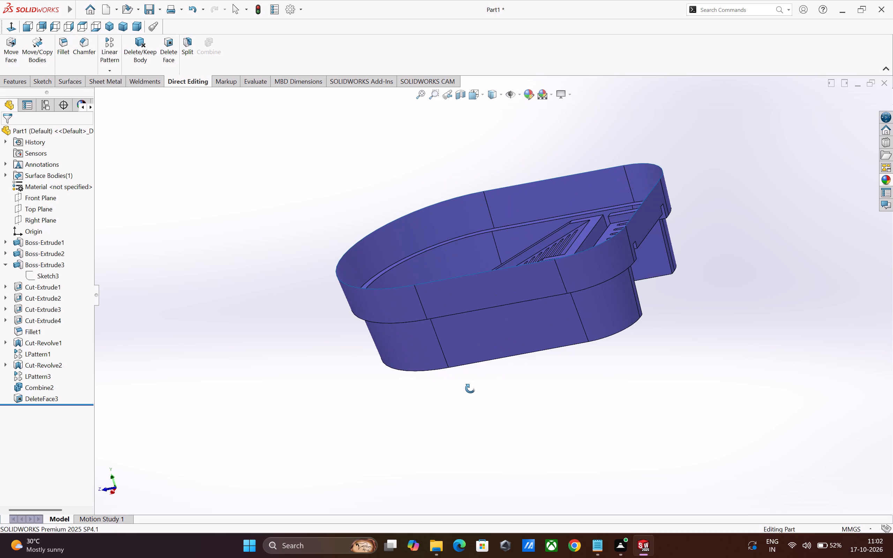
middle_click_drag(470, 389, 415, 342)
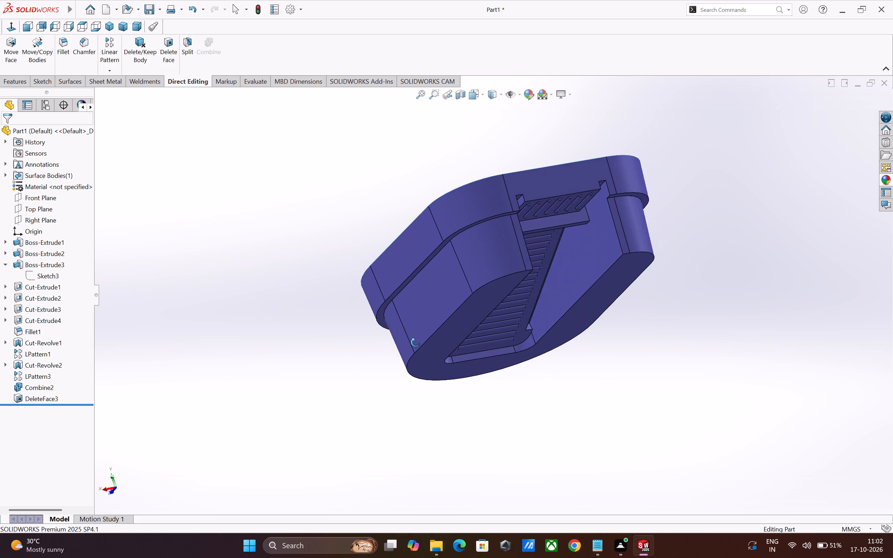
middle_click_drag(415, 342, 513, 418)
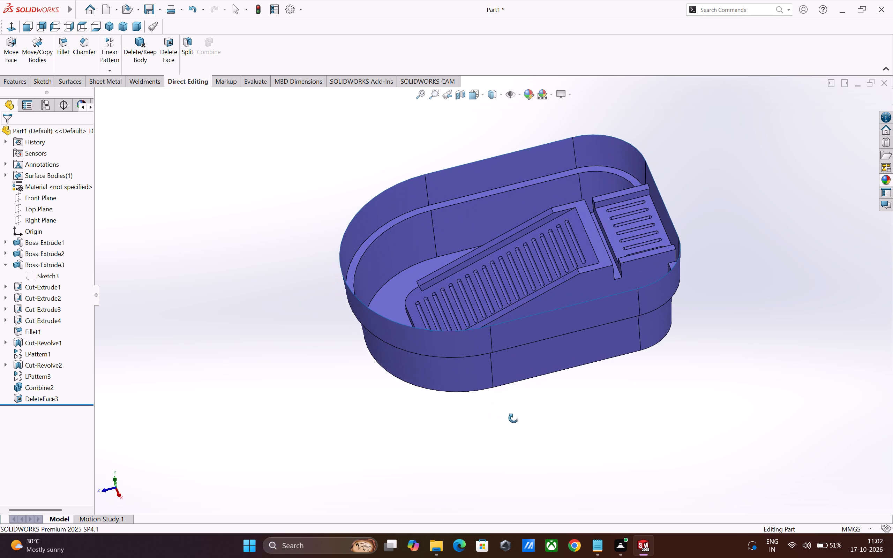
middle_click_drag(513, 418, 517, 418)
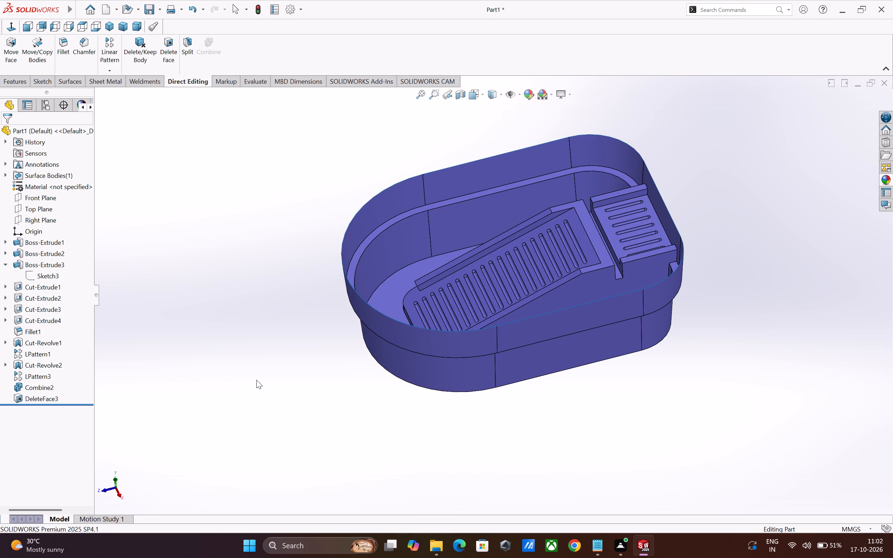
Fillet the tangent edge loop where the basin's floor meets the lower side wall with a 10 mm radius.
left_click(66, 59)
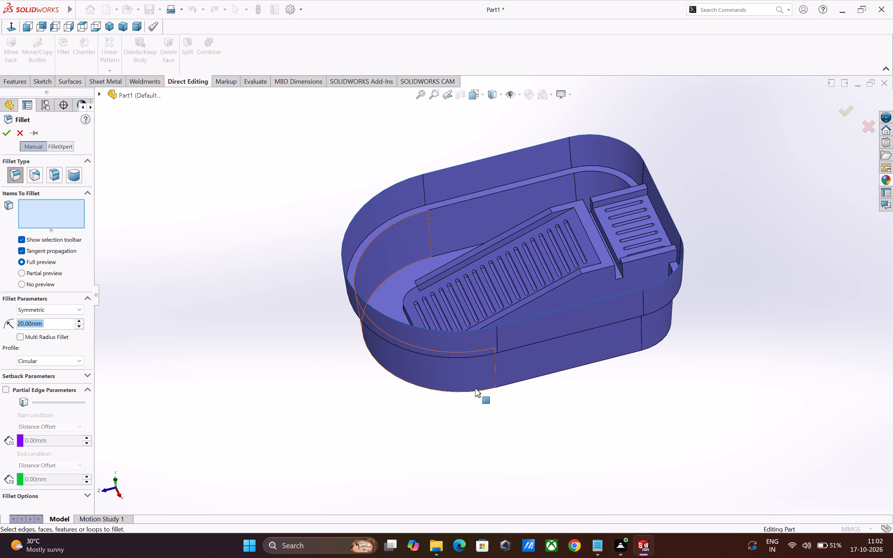
type("10")
key("Return")
scroll(460, 298, "down", 2)
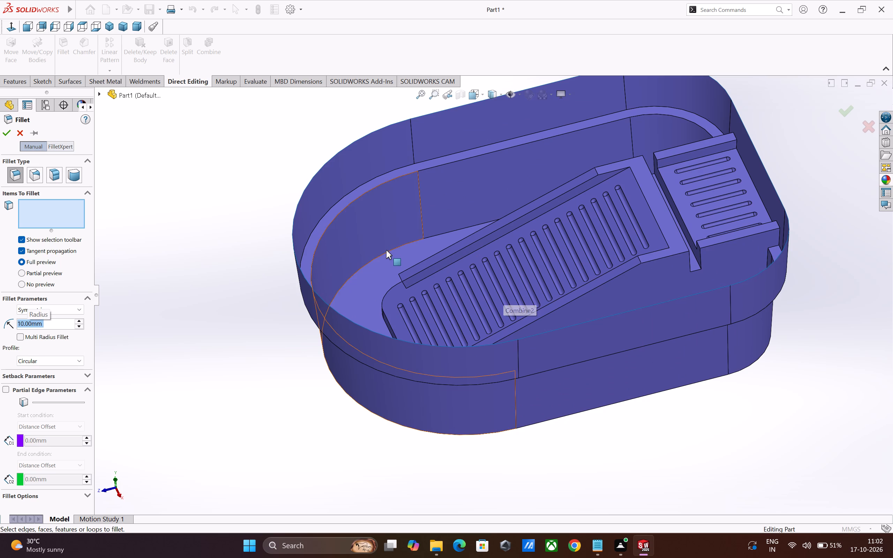
left_click(387, 252)
scroll(400, 275, "up", 2)
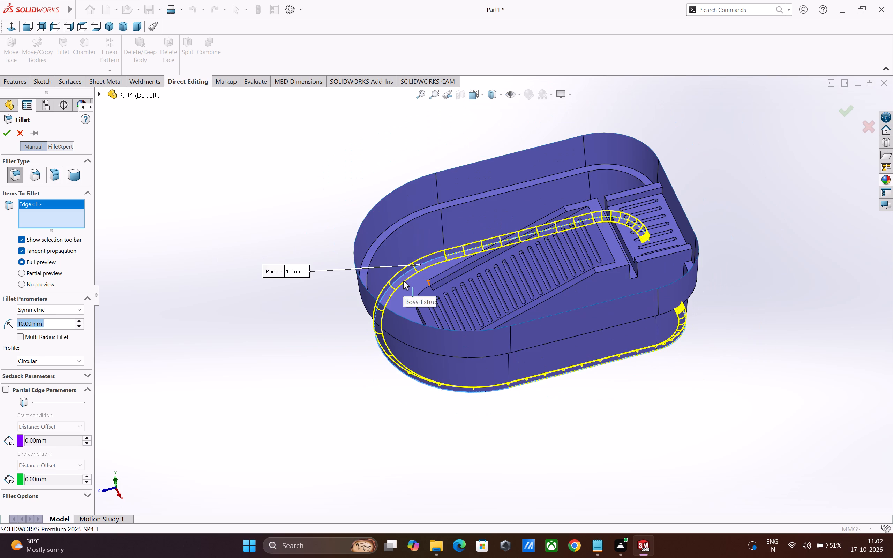
scroll(407, 287, "up", 2)
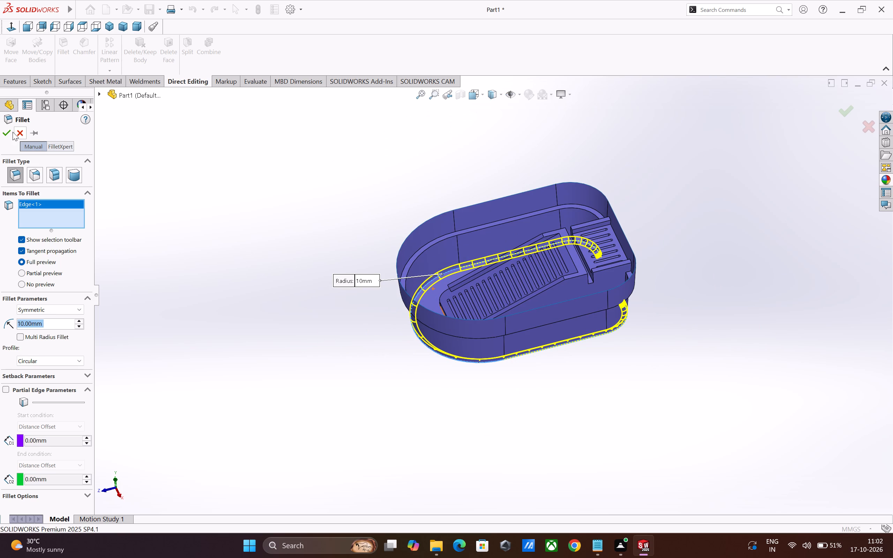
left_click(7, 130)
Fillet the ramp's upper cross edge and the short edges at both ends of its two side rails with a 50 mm radius.
left_click(62, 58)
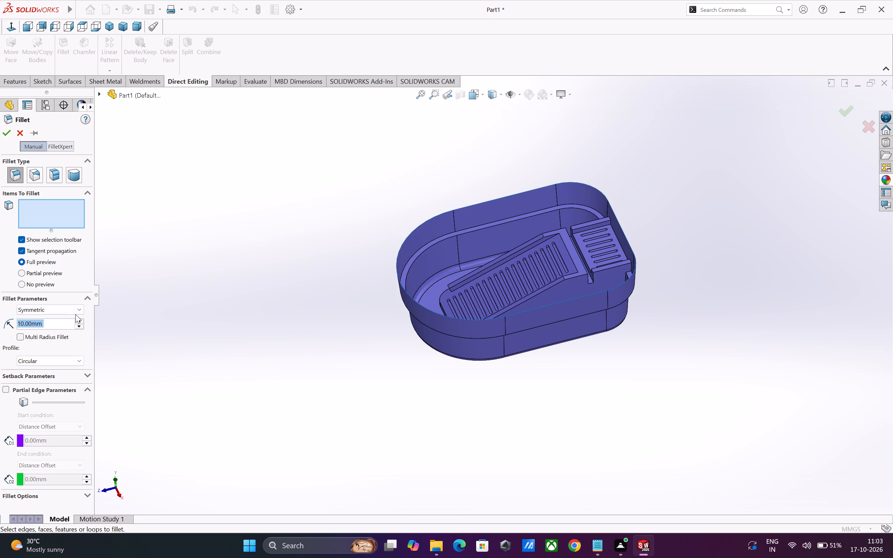
type("50")
key("Return")
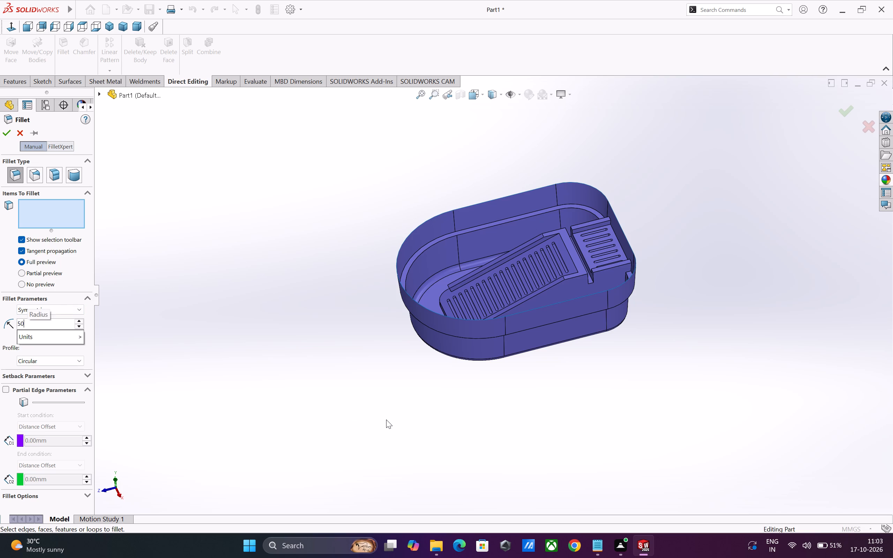
left_click(571, 258)
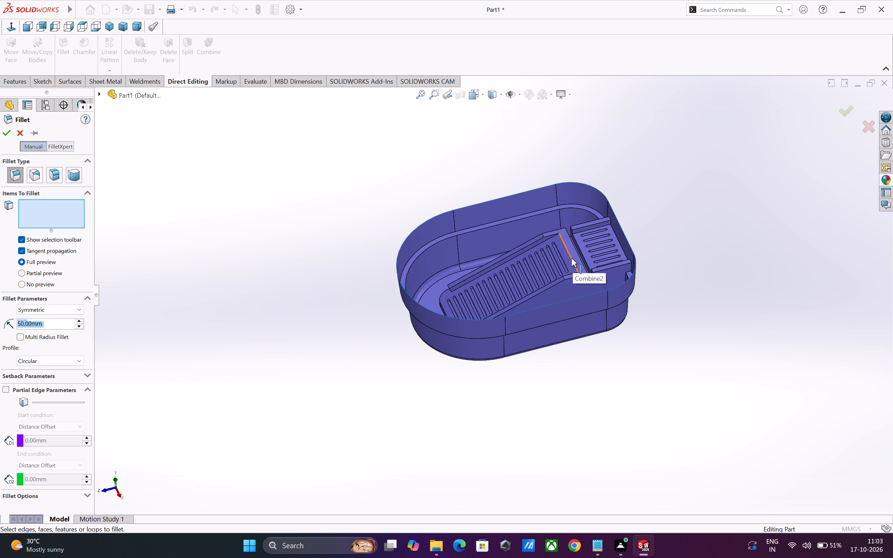
left_click(542, 235)
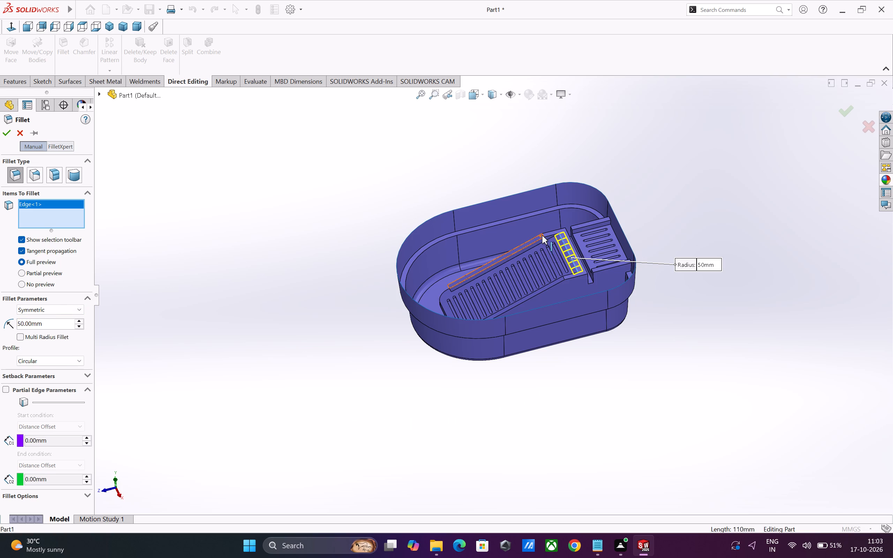
left_click(563, 279)
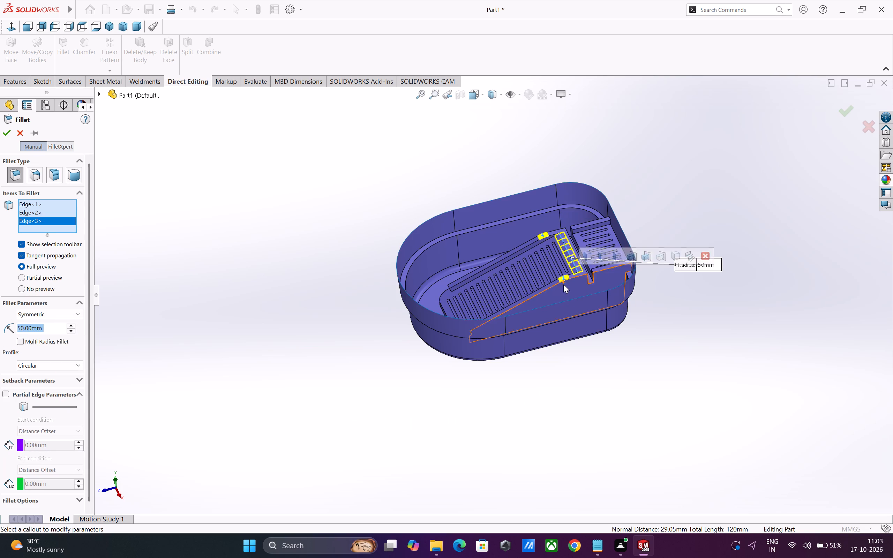
left_click(448, 287)
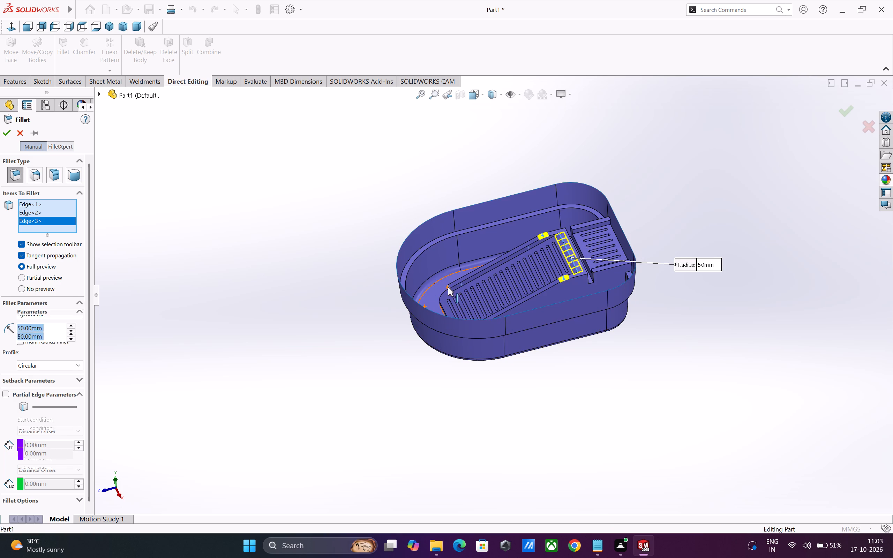
scroll(455, 306, "up", 3)
scroll(476, 297, "down", 2)
middle_click_drag(474, 300, 473, 301)
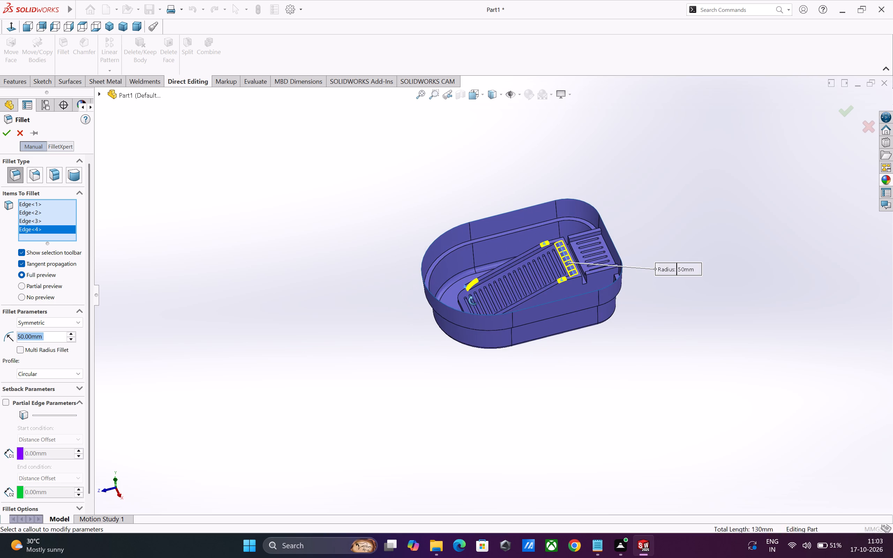
middle_click_drag(473, 301, 473, 351)
scroll(490, 326, "down", 4)
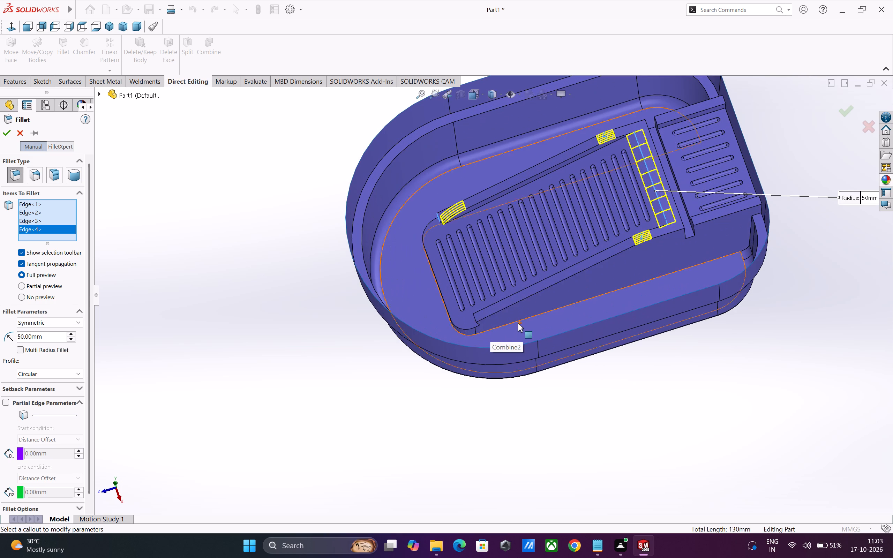
left_click(475, 318)
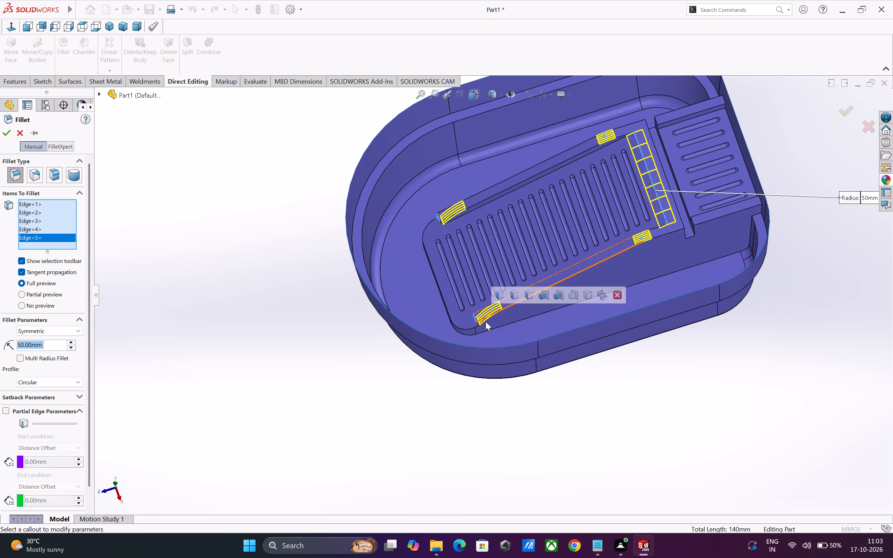
scroll(486, 324, "up", 1)
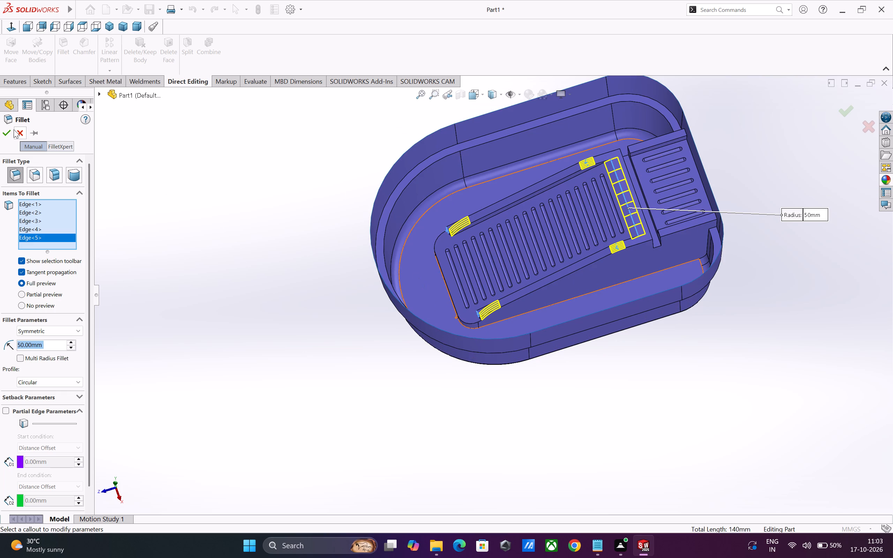
left_click(10, 131)
Examine the filleted ramp, rails and basin floor from several angles and distances.
scroll(268, 273, "up", 2)
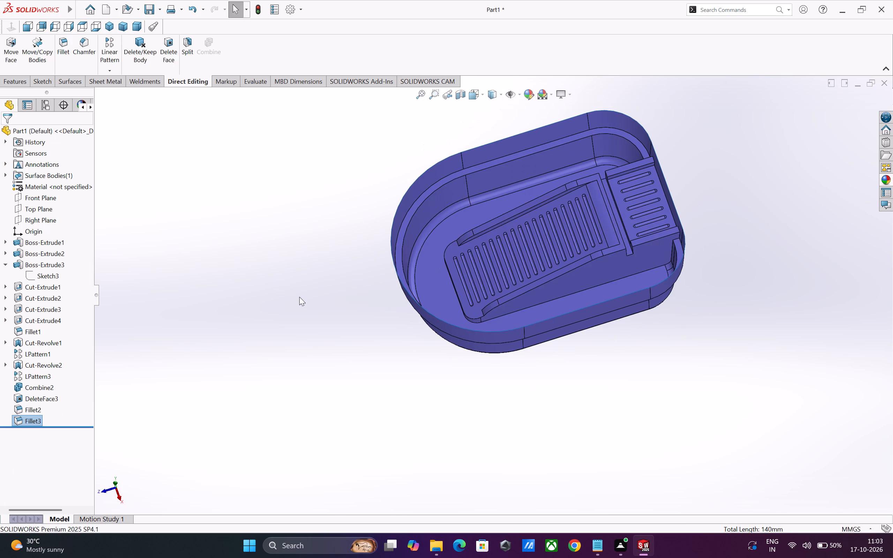
scroll(480, 314, "up", 1)
middle_click_drag(480, 314, 460, 246)
scroll(567, 246, "down", 4)
middle_click_drag(535, 264, 571, 255)
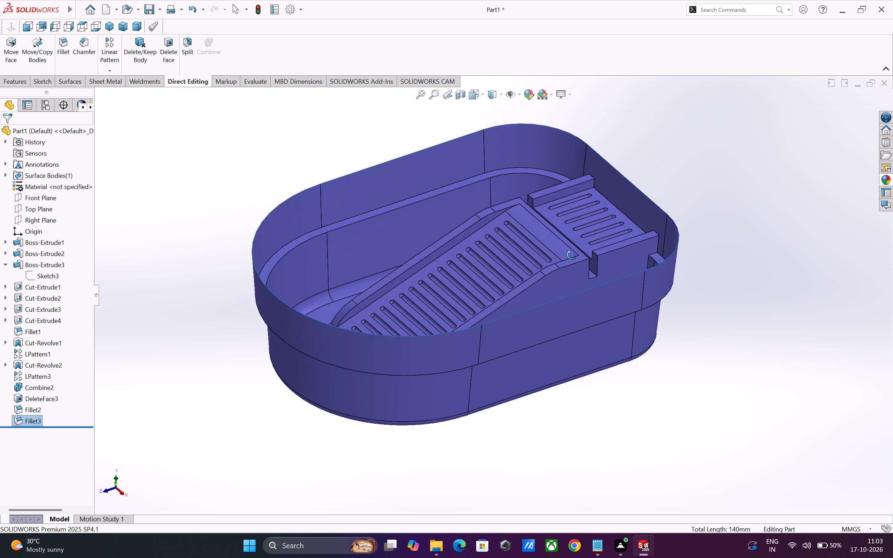
middle_click_drag(571, 255, 550, 259)
scroll(526, 270, "up", 2)
scroll(526, 270, "down", 1)
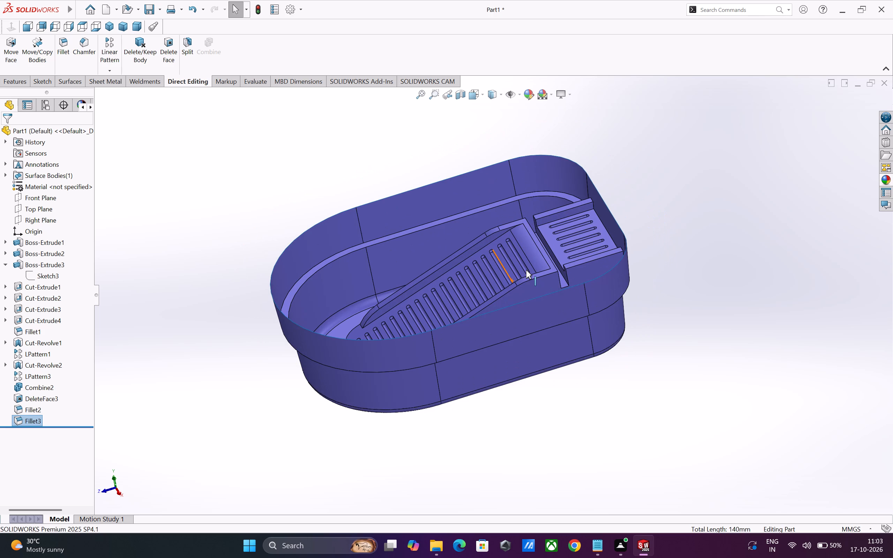
scroll(526, 270, "down", 3)
scroll(431, 255, "up", 2)
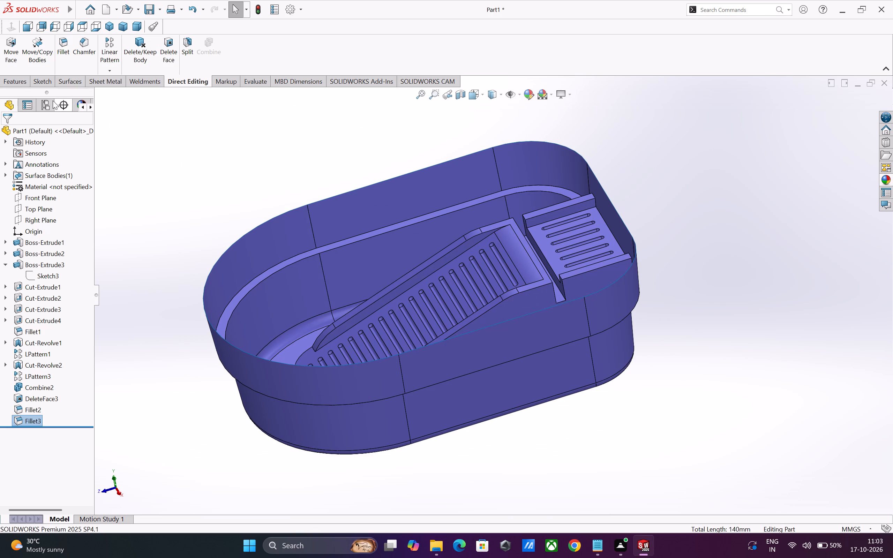
On the Right Plane, sketch a horizontal line about 23 mm outward from the rim's origin corner and a vertical leg about 15 mm down.
left_click(53, 223)
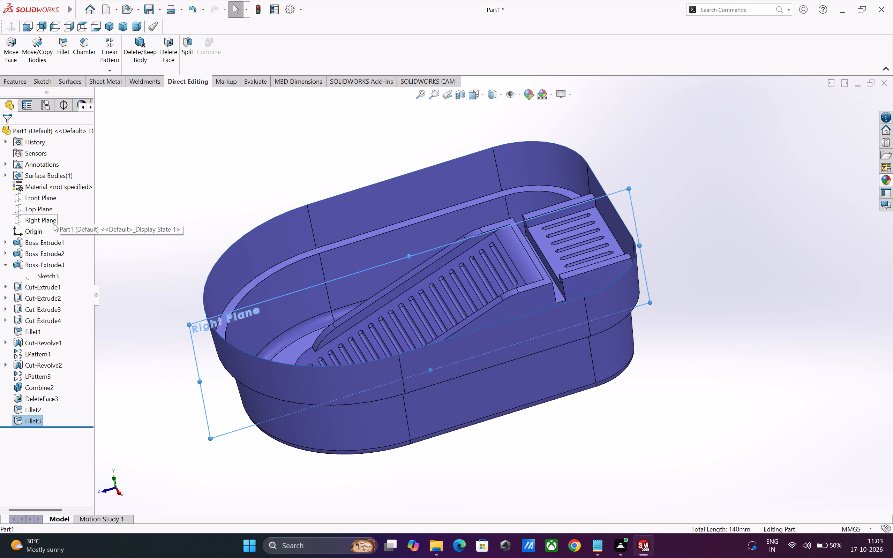
left_click(62, 217)
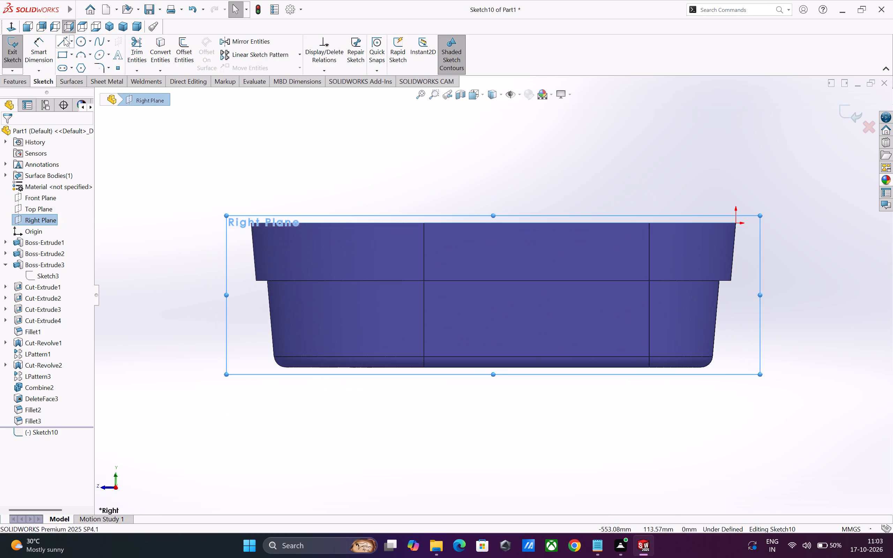
left_click(64, 37)
scroll(724, 318, "down", 1)
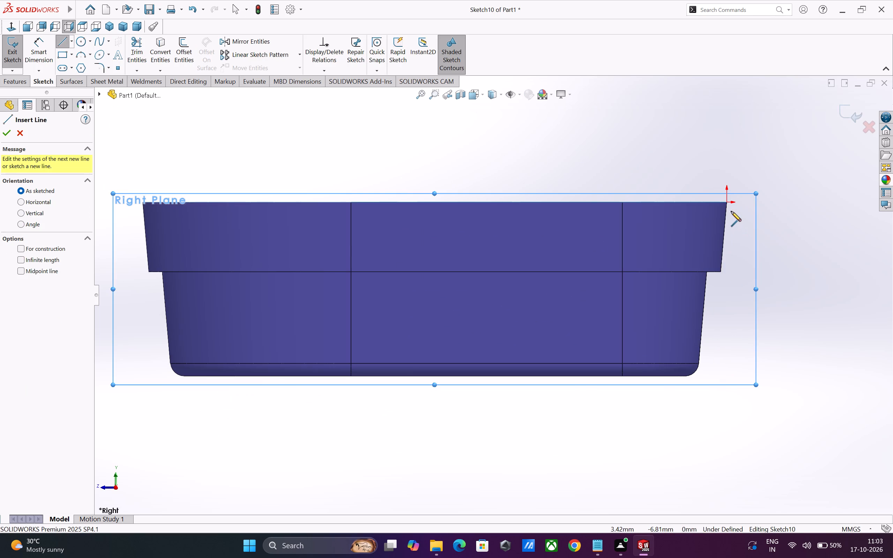
left_click(727, 202)
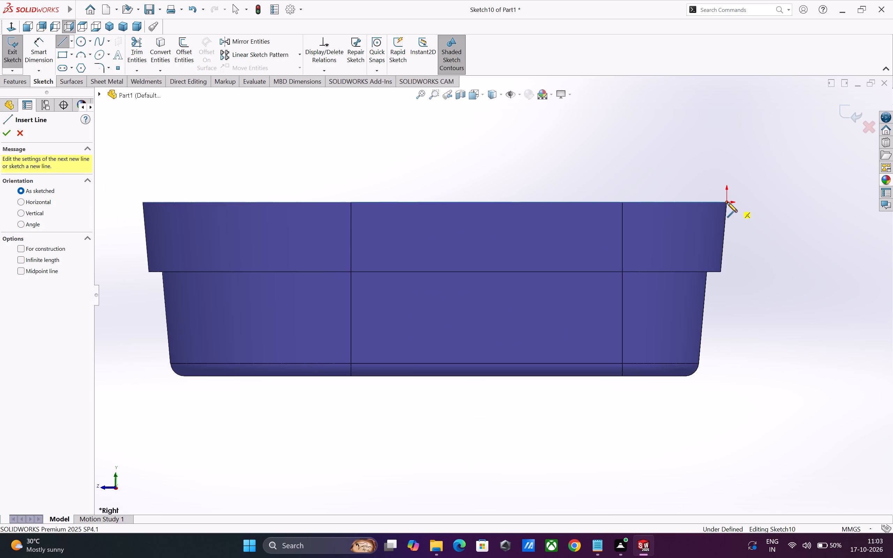
left_click(759, 202)
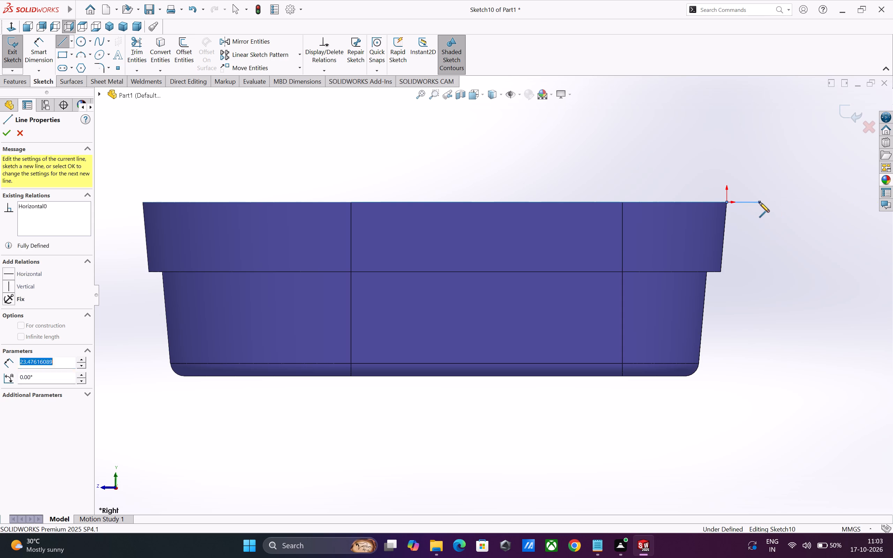
left_click(762, 224)
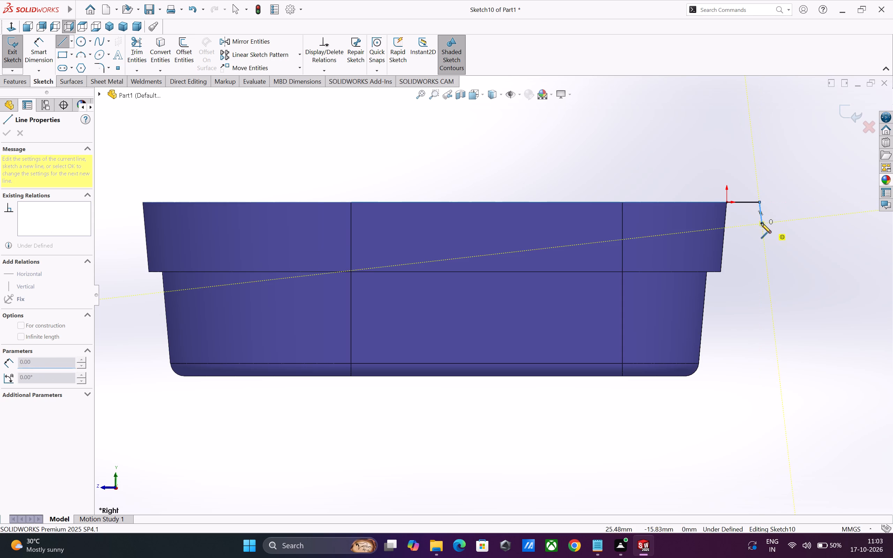
key("Escape")
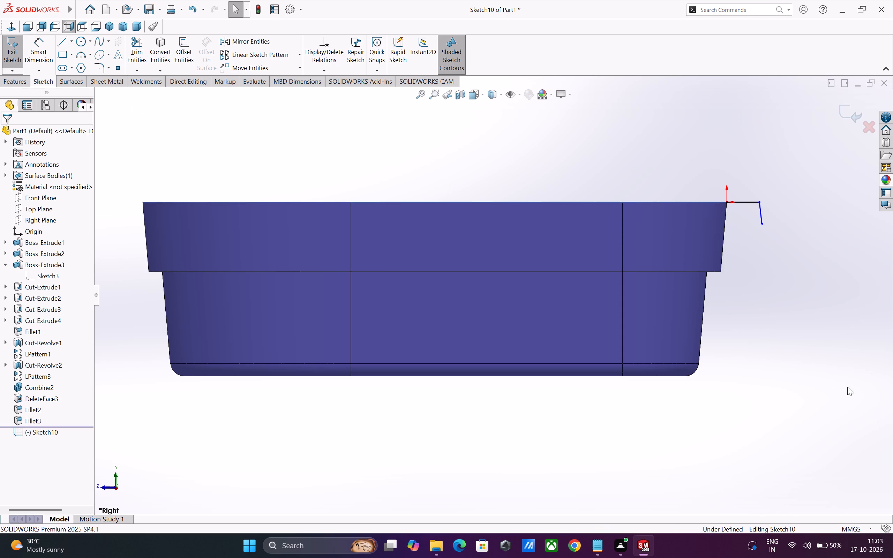
left_click(761, 215)
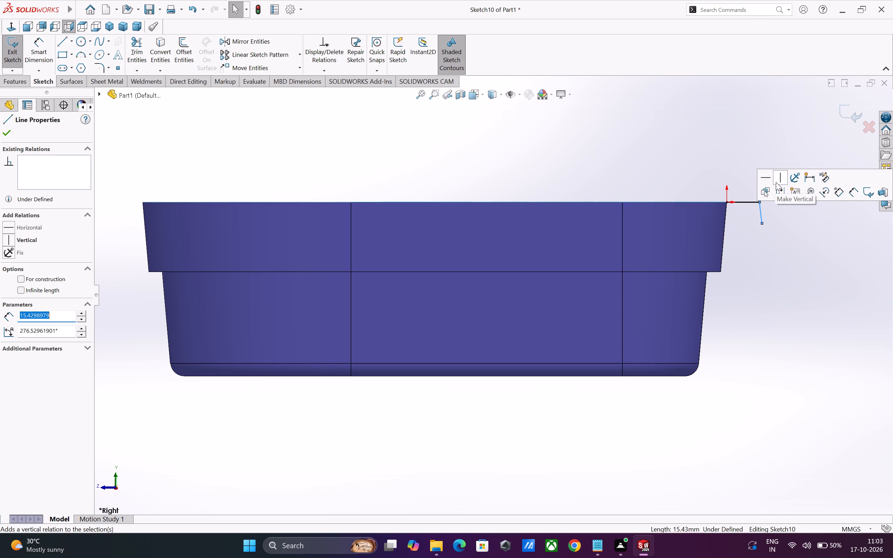
left_click(777, 181)
left_click(794, 285)
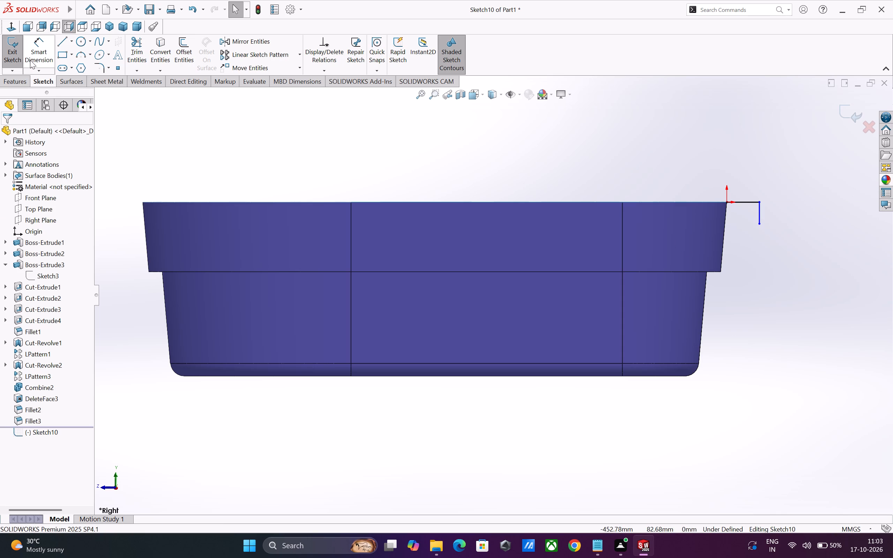
Dimension the rim profile's horizontal line to 15 mm and its vertical leg to 10 mm.
left_click(35, 57)
left_click(743, 203)
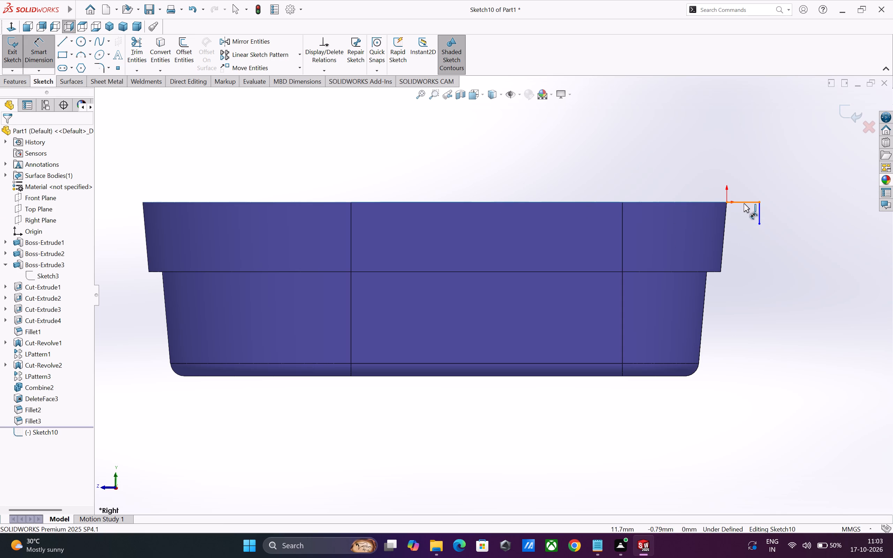
left_click(797, 191)
type("15")
key("Return")
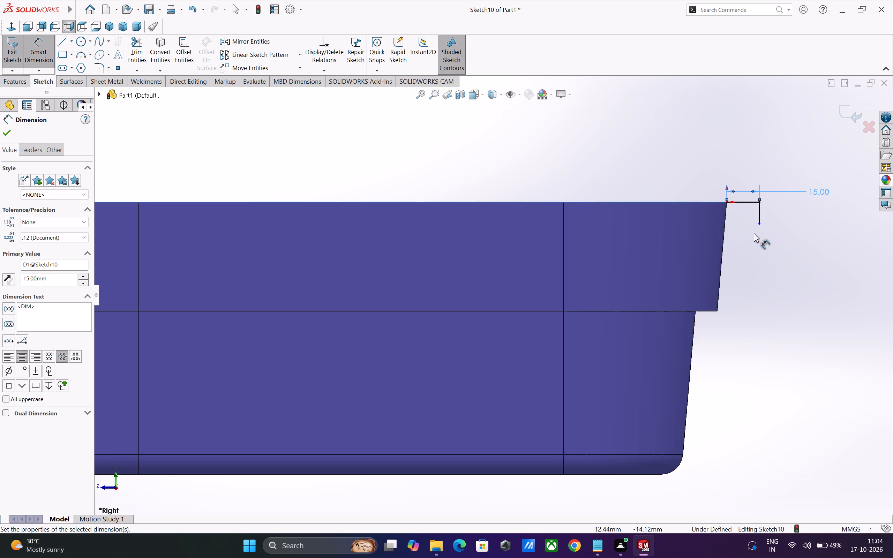
scroll(736, 188, "down", 3)
left_click(733, 254)
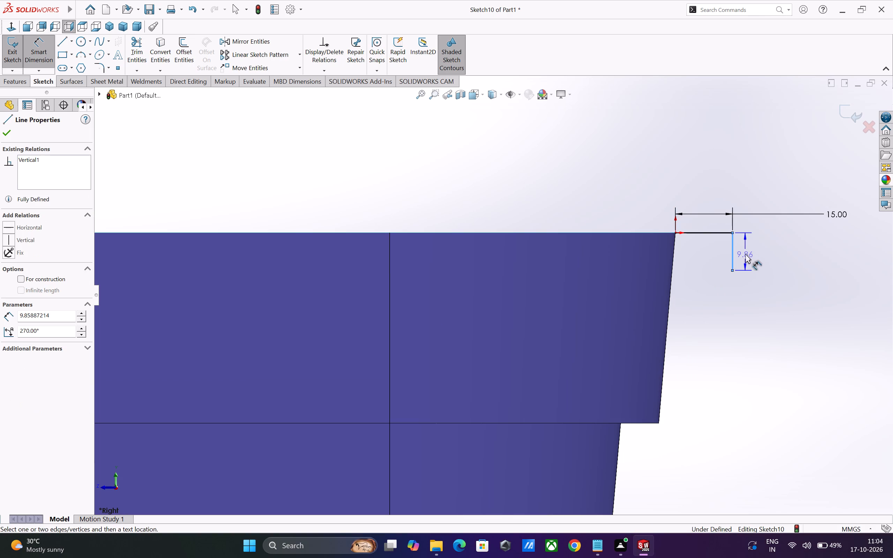
left_click(757, 257)
type("10")
key("Return")
left_click(770, 297)
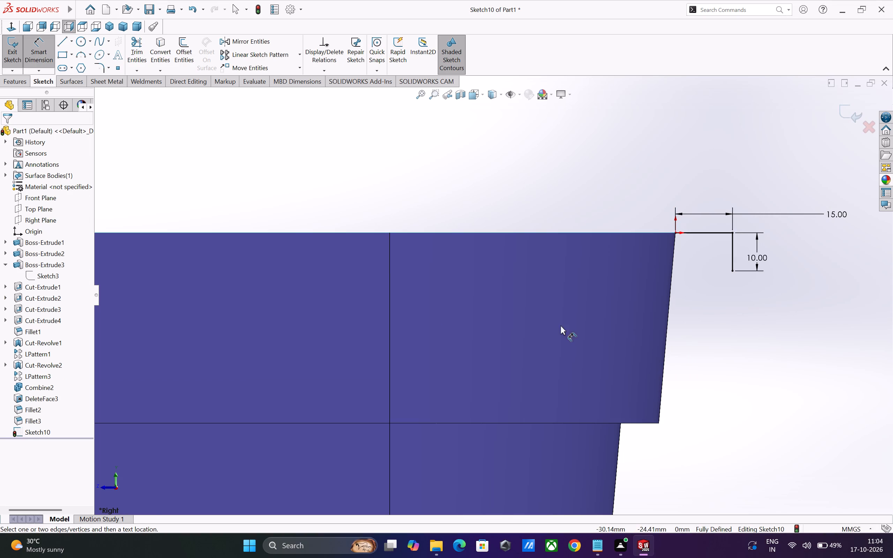
Start a Swept Surface using the L-shaped rim sketch as its profile.
left_click(70, 81)
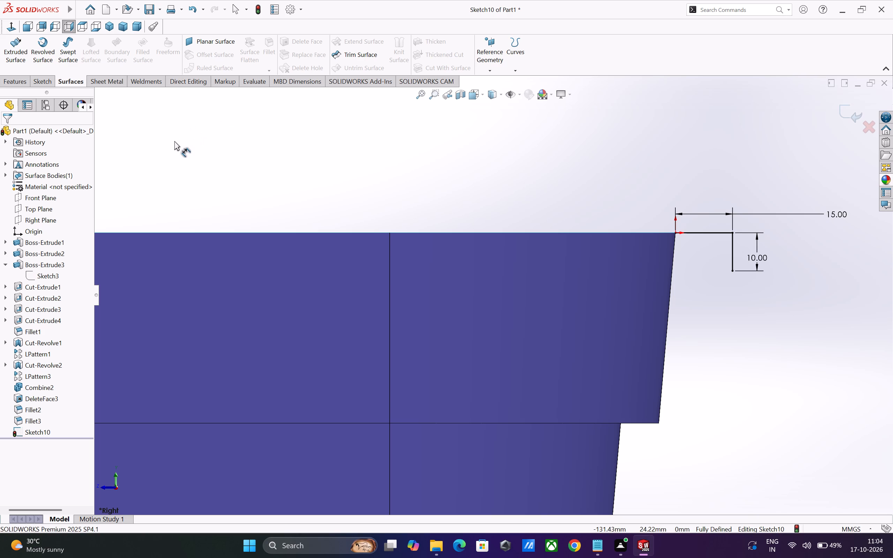
left_click(67, 69)
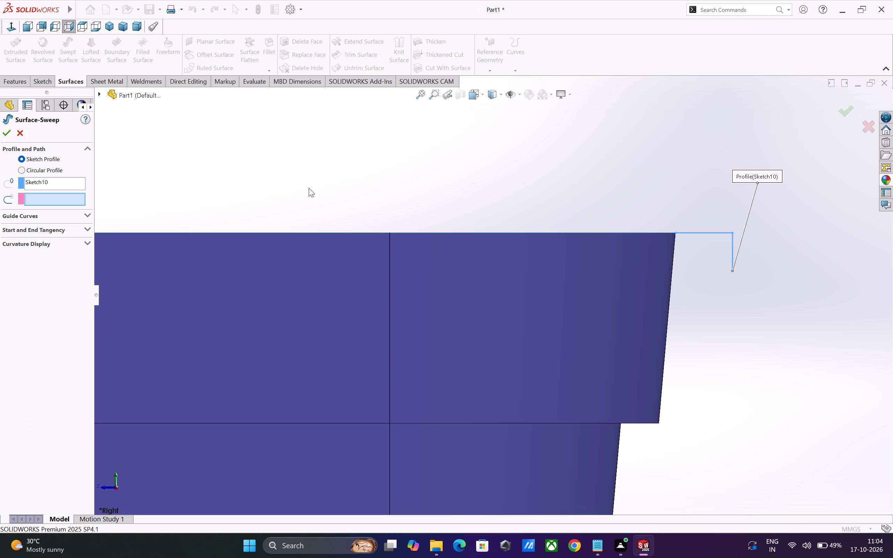
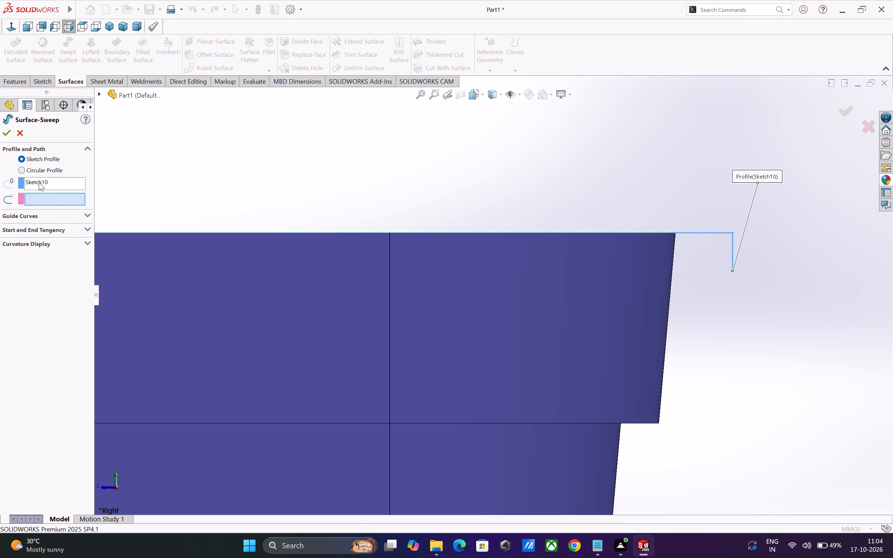
Use the closed loop of the basin's open top edge as the sweep path and create the L-shaped lip surface.
right_click(54, 201)
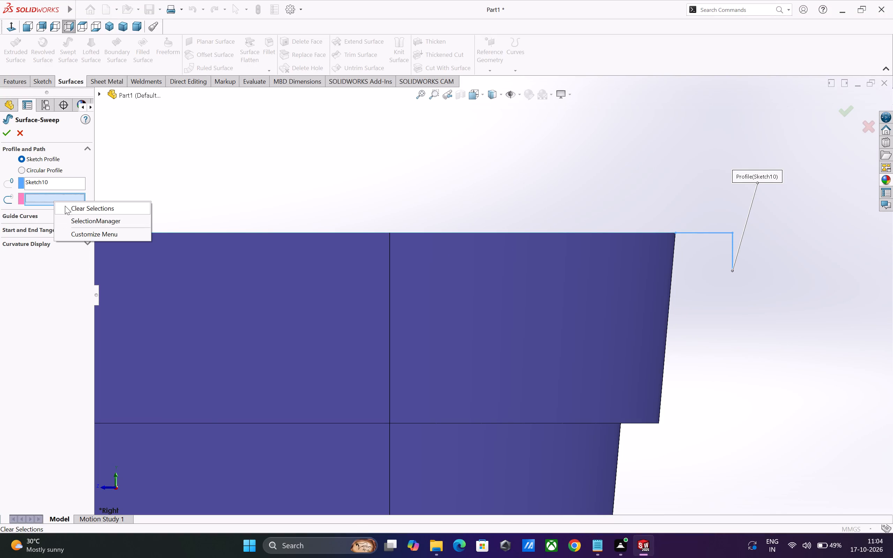
left_click(81, 219)
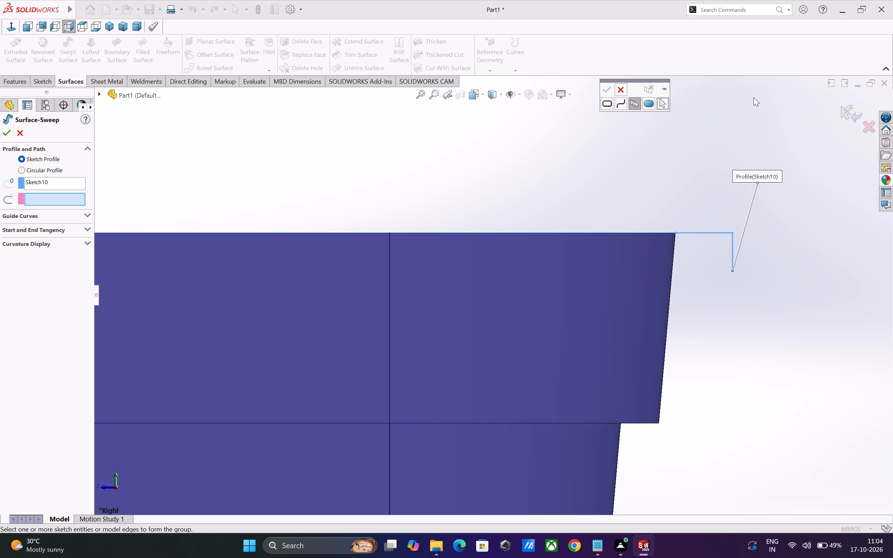
left_click(608, 101)
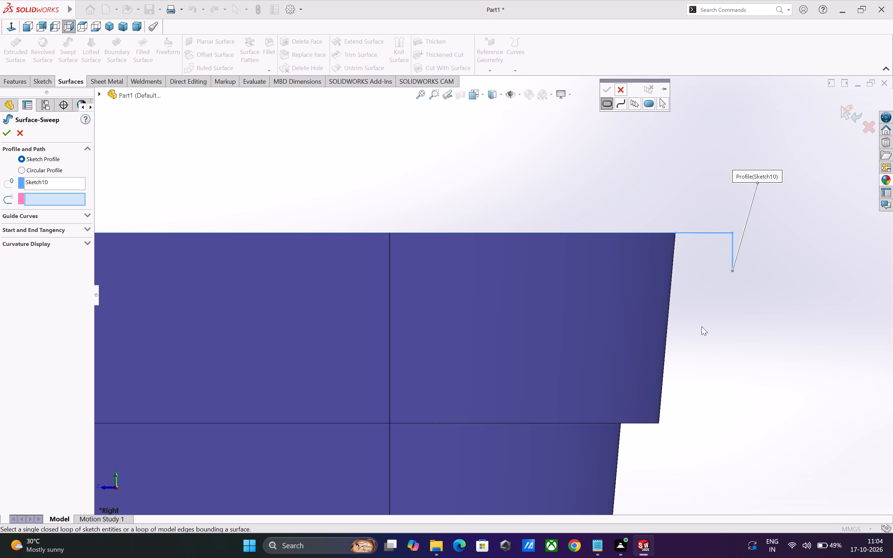
middle_click_drag(701, 327, 707, 399)
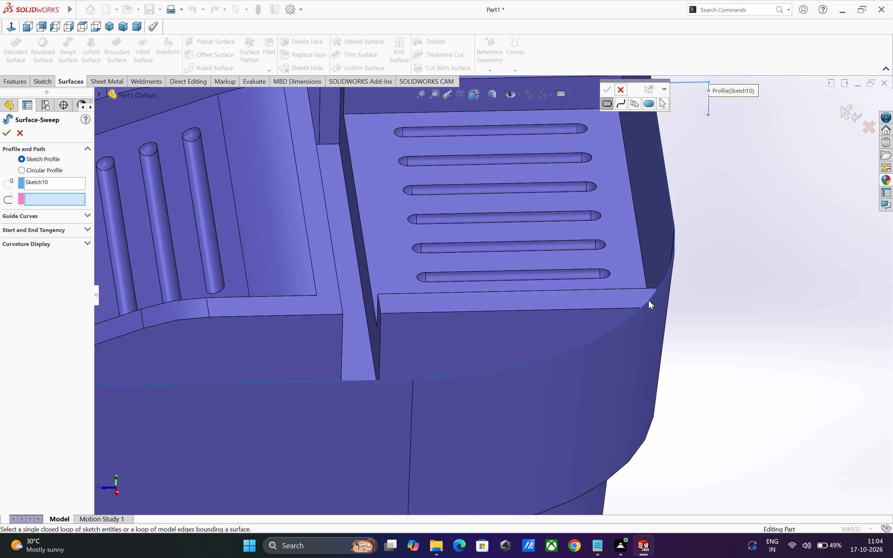
left_click(650, 301)
scroll(678, 320, "up", 4)
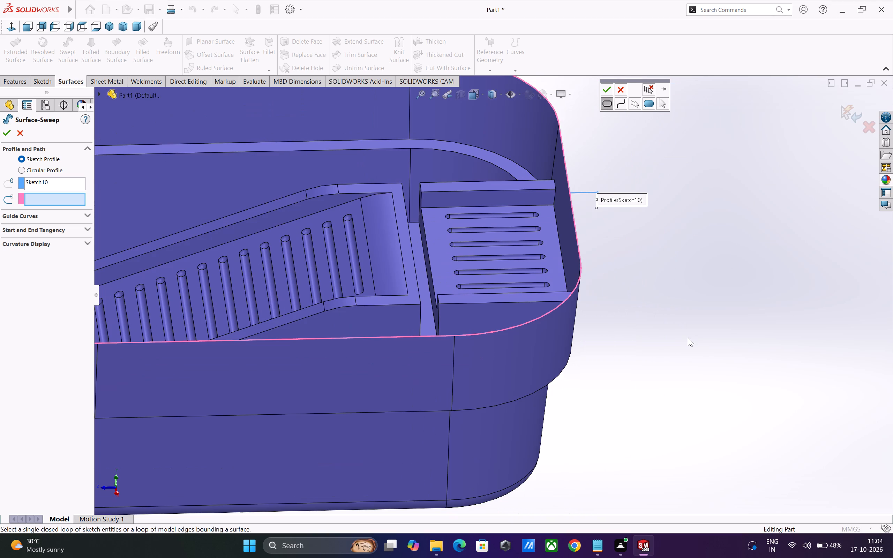
scroll(689, 343, "up", 1)
middle_click_drag(689, 343, 682, 327)
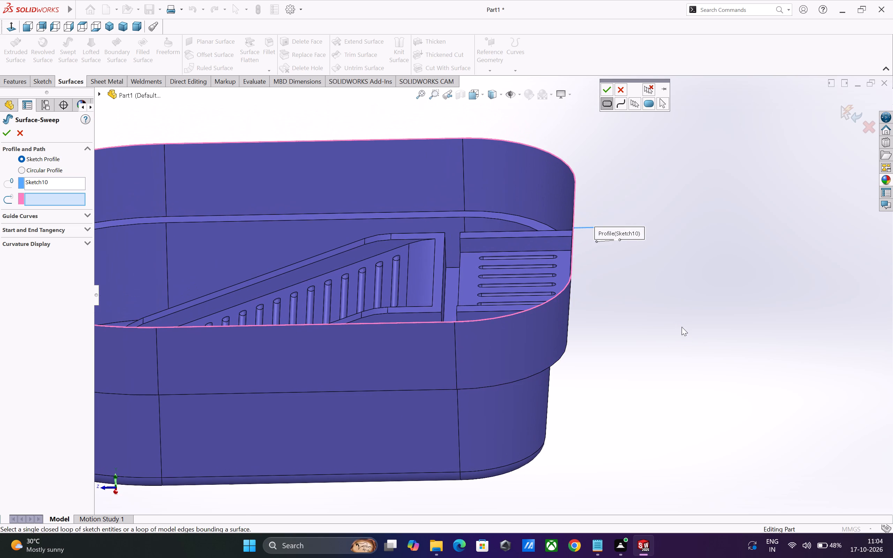
left_click(607, 94)
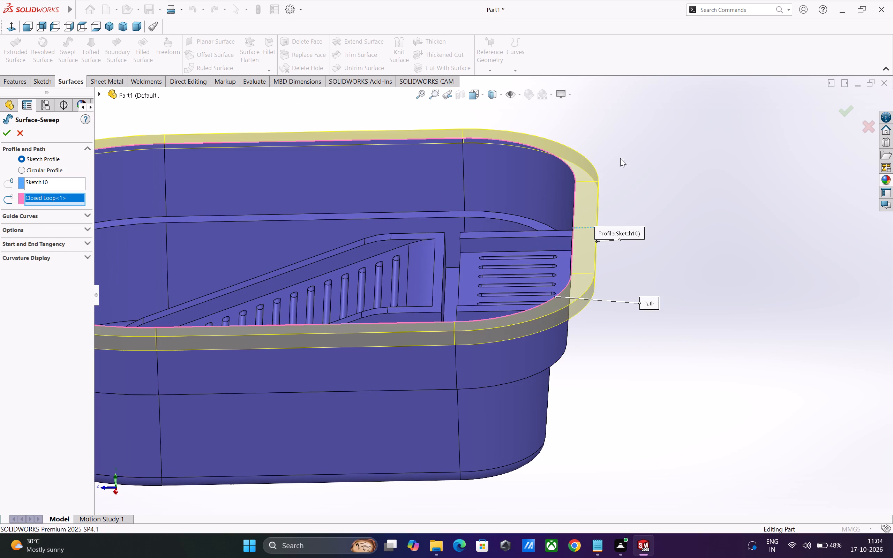
middle_click_drag(640, 370, 638, 317)
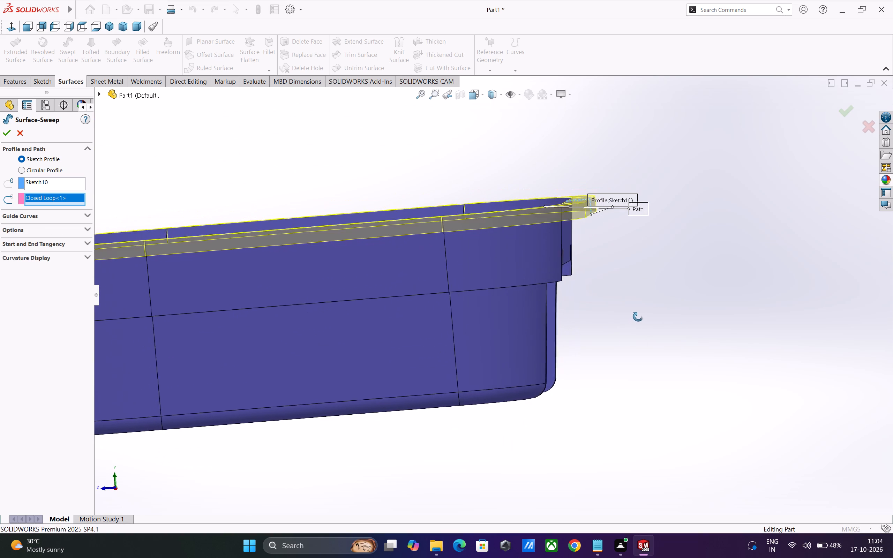
middle_click_drag(638, 317, 640, 315)
scroll(602, 260, "down", 4)
middle_click_drag(607, 310, 599, 311)
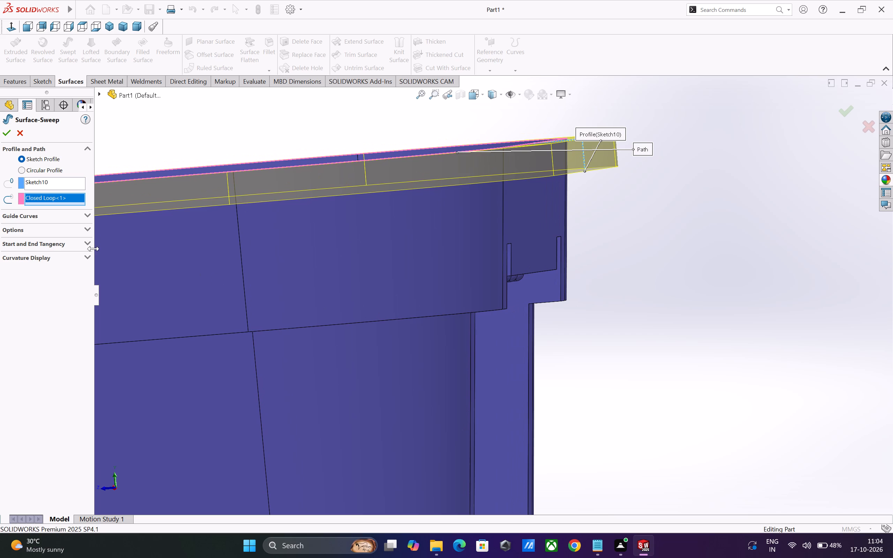
left_click(6, 138)
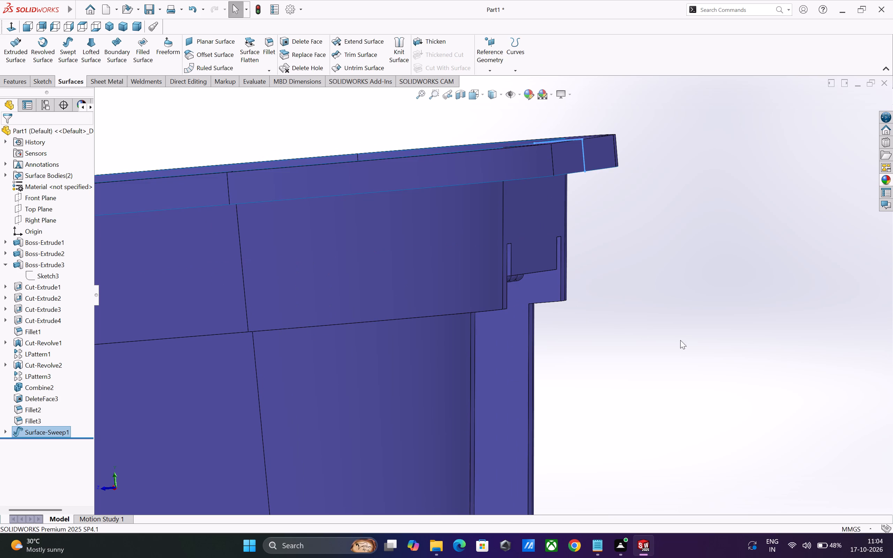
Examine the swept rim lip from beneath and from above the basin.
middle_click_drag(701, 397, 668, 345)
left_click(689, 348)
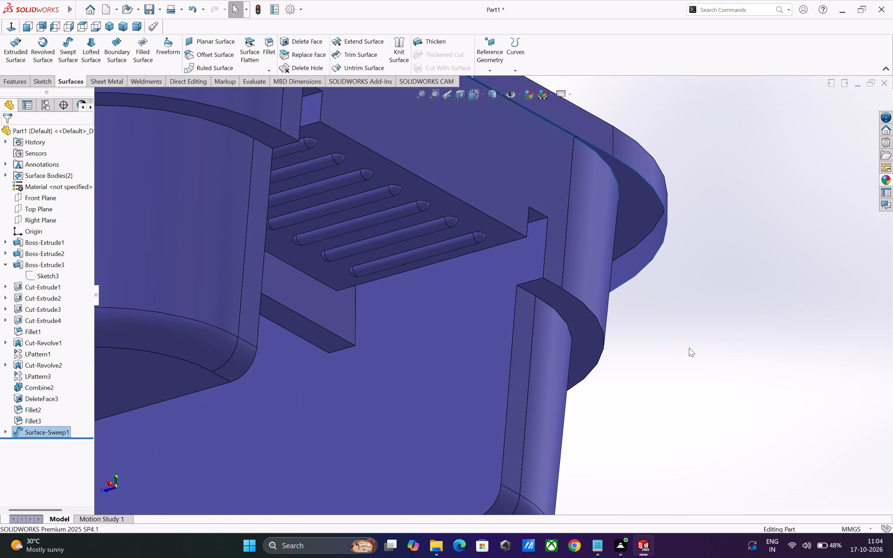
scroll(711, 405, "up", 2)
middle_click_drag(702, 405, 729, 496)
scroll(723, 497, "up", 1)
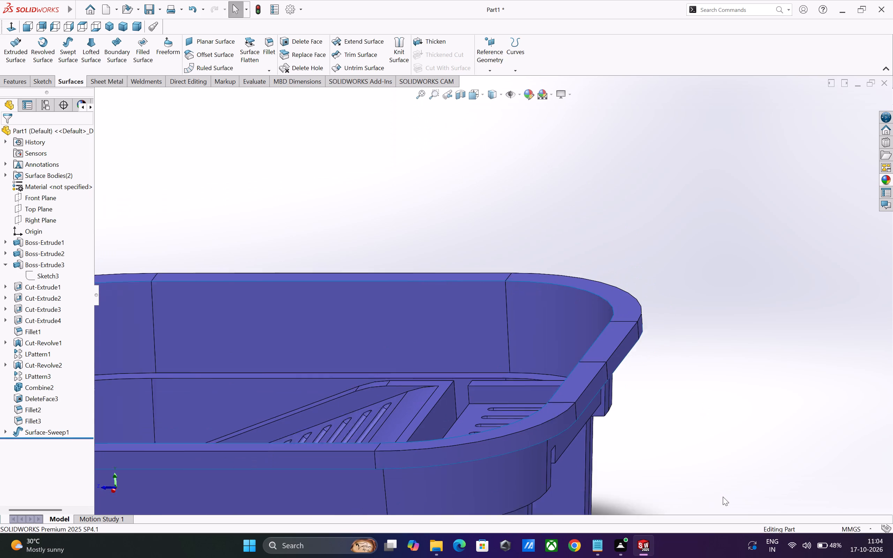
scroll(723, 497, "up", 1)
middle_click_drag(693, 470, 714, 474)
scroll(578, 466, "up", 1)
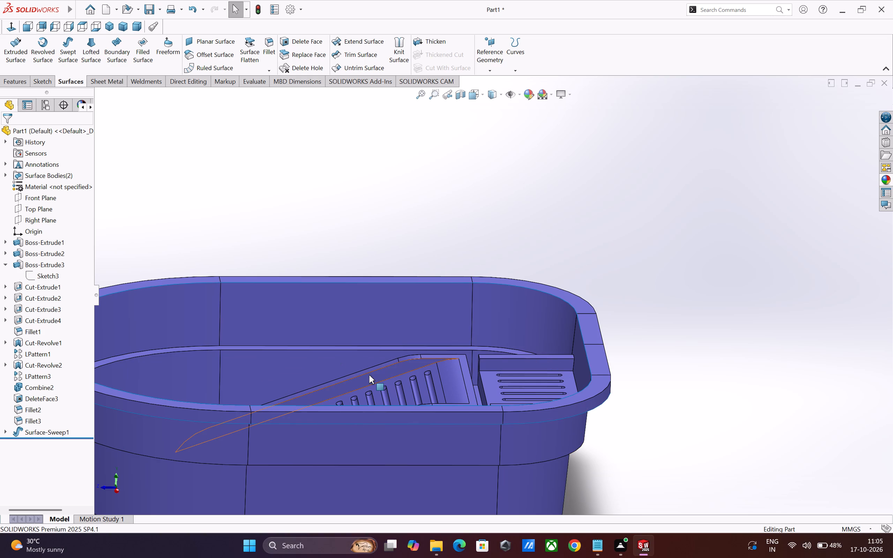
scroll(372, 379, "down", 1)
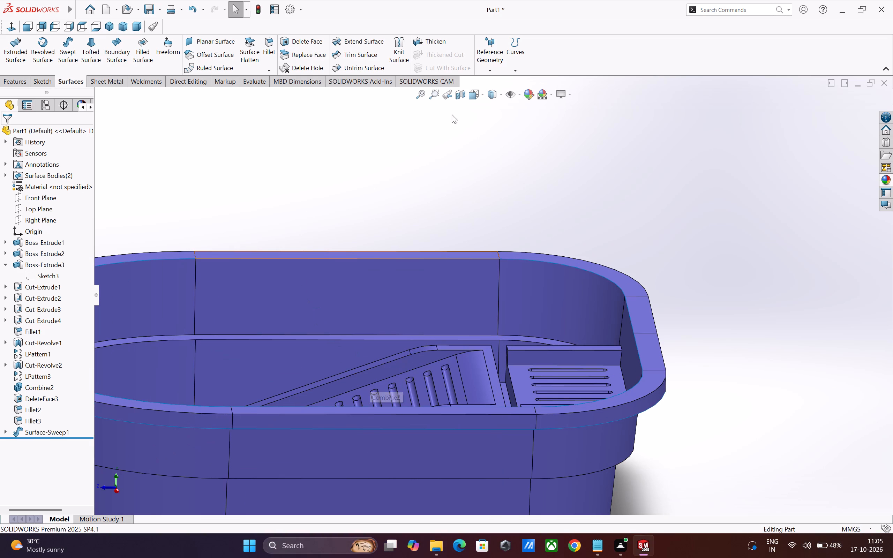
Knit the basin surface and the swept rim lip into one surface, without creating a solid or merging entities.
left_click(404, 53)
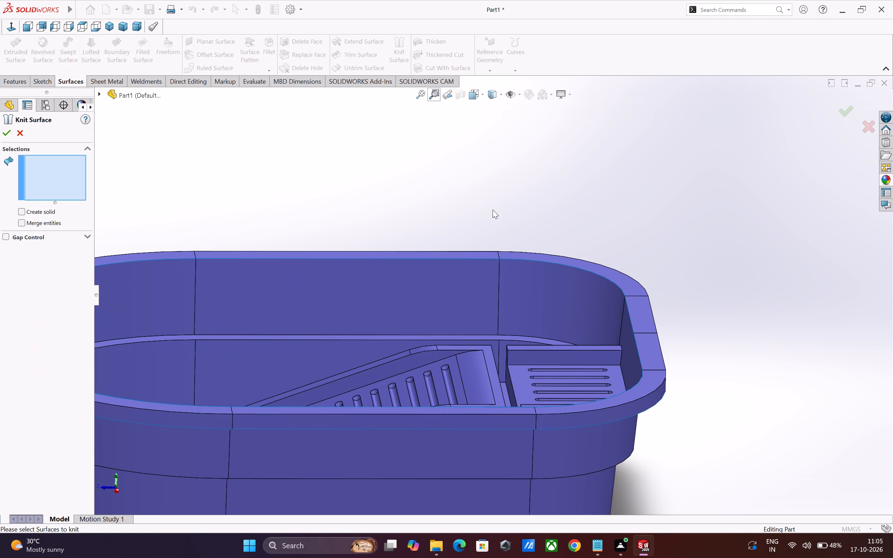
left_click(464, 304)
left_click(480, 255)
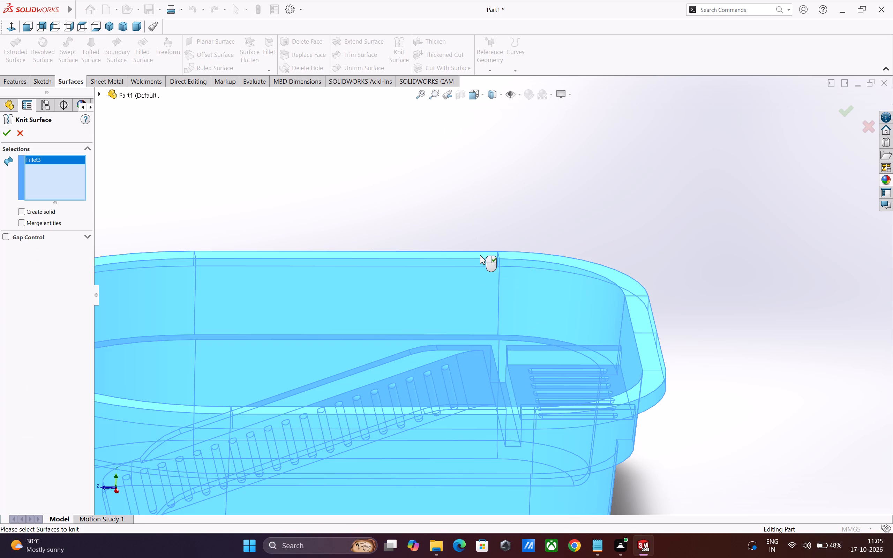
left_click(7, 136)
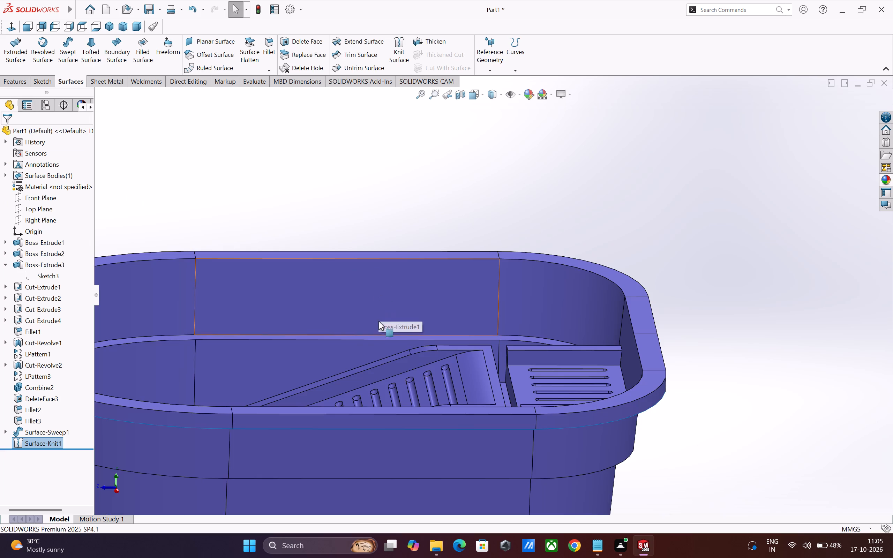
Examine the knitted basin's underside, rim lip, inner ledge and slotted ramp from several angles and distances.
middle_click_drag(357, 341, 374, 219)
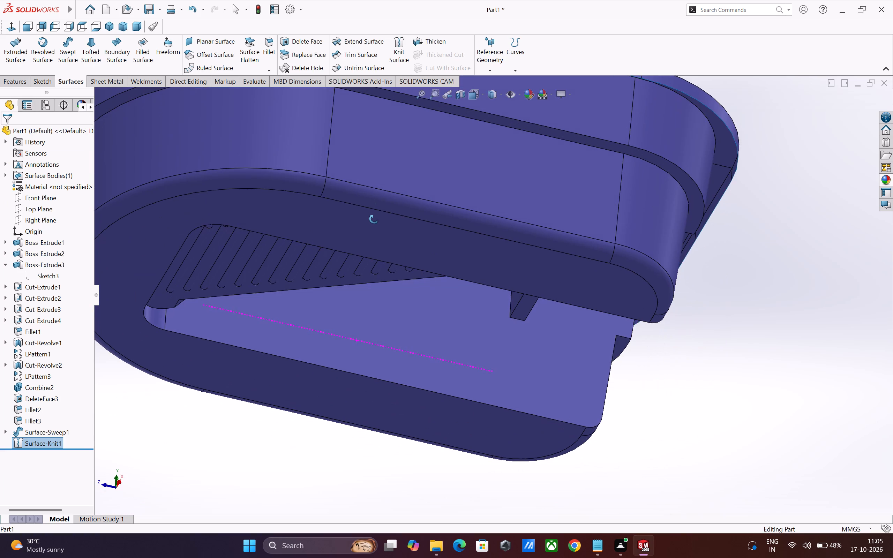
middle_click_drag(374, 219, 367, 386)
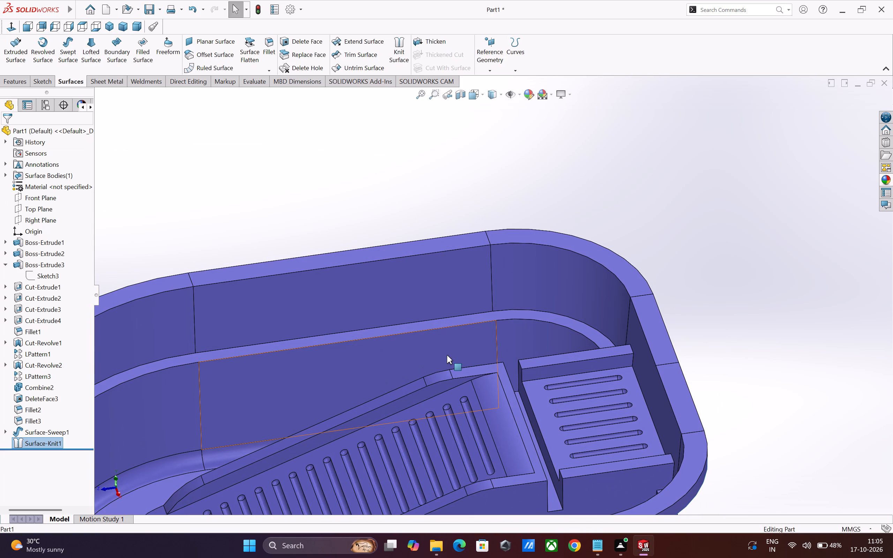
scroll(447, 355, "up", 2)
scroll(446, 408, "up", 2)
scroll(452, 427, "down", 1)
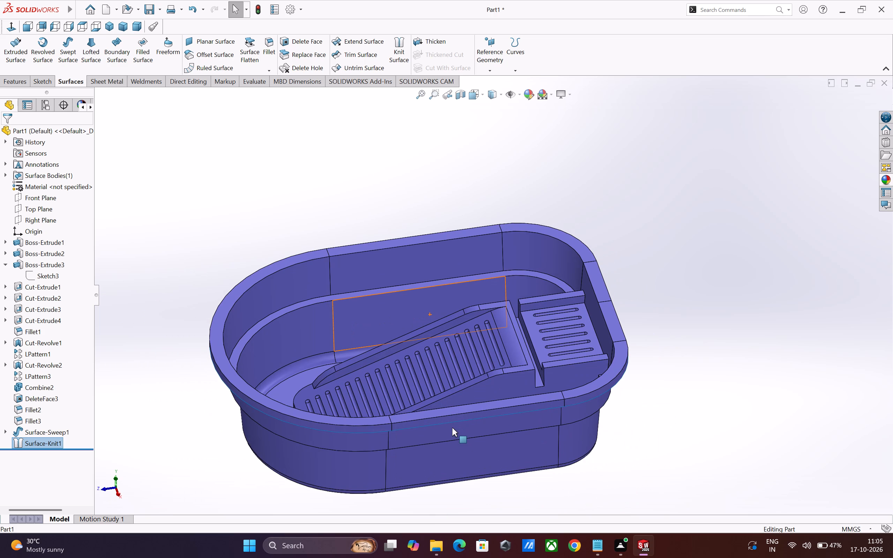
scroll(452, 428, "down", 1)
middle_click_drag(370, 414, 413, 416)
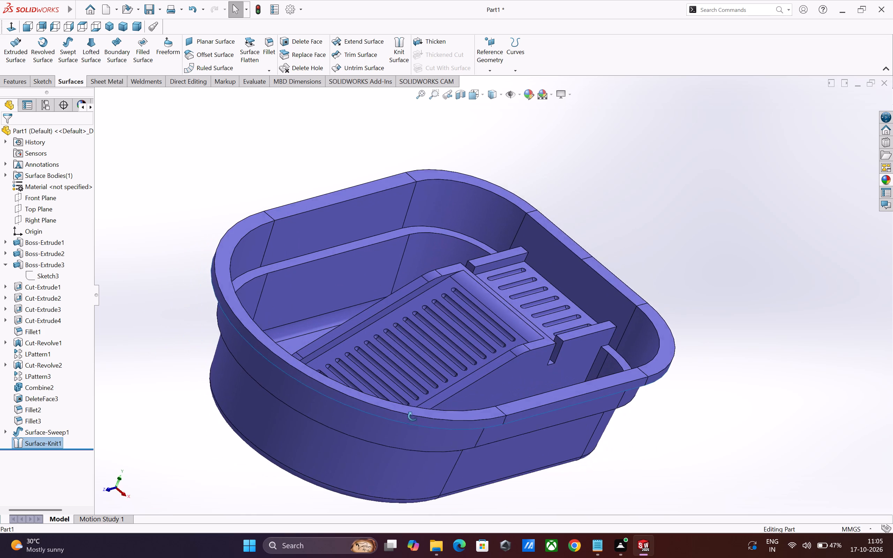
middle_click_drag(413, 416, 374, 438)
scroll(417, 418, "up", 2)
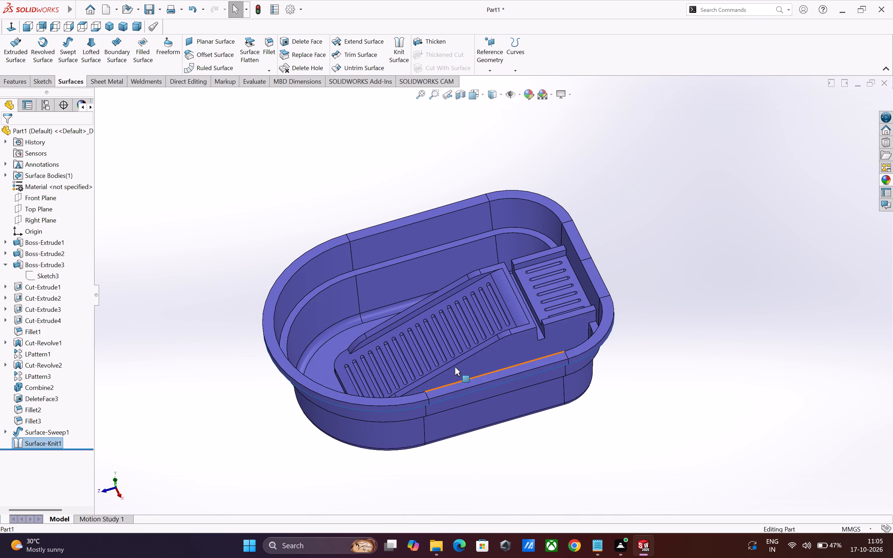
scroll(455, 367, "down", 5)
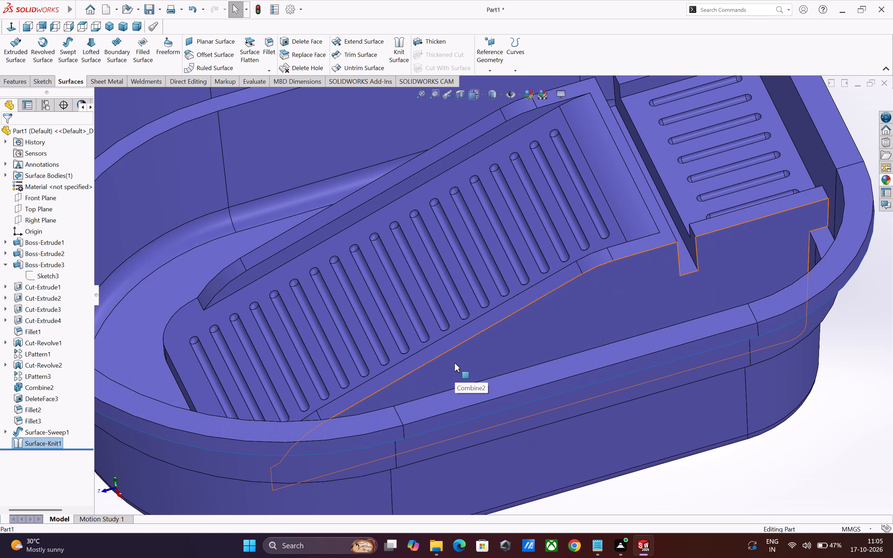
scroll(445, 363, "up", 3)
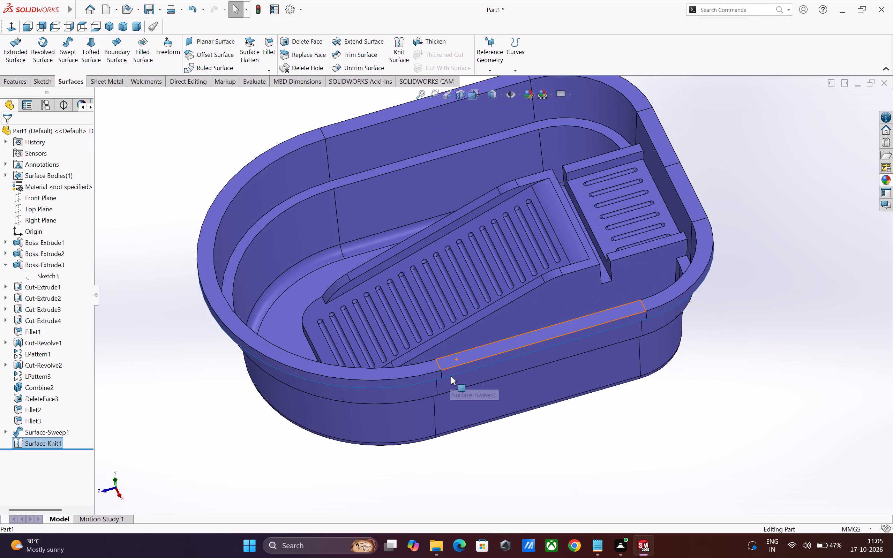
scroll(451, 376, "up", 2)
scroll(455, 386, "down", 1)
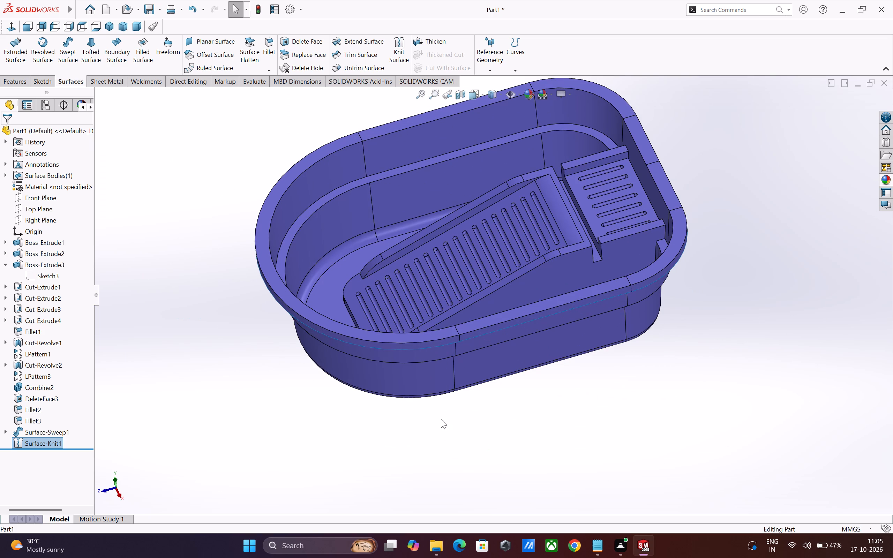
middle_click_drag(435, 415, 435, 421)
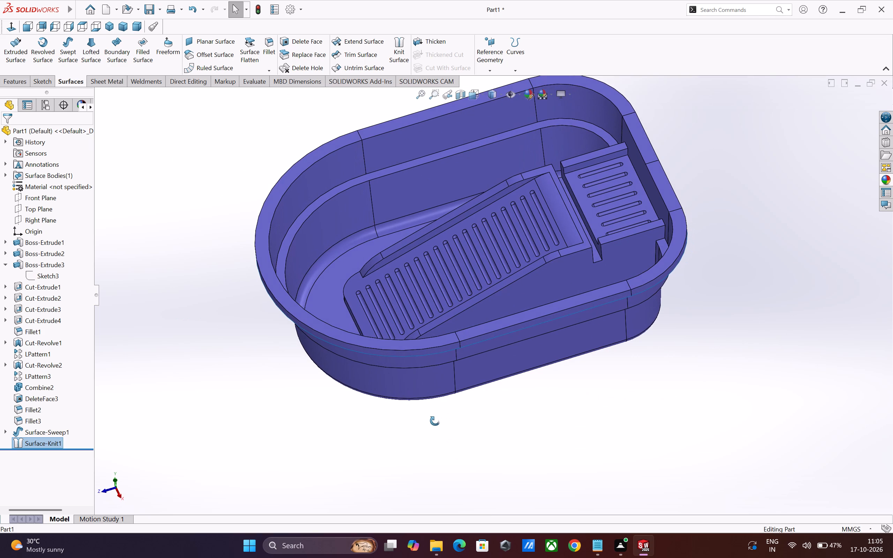
middle_click_drag(435, 421, 422, 430)
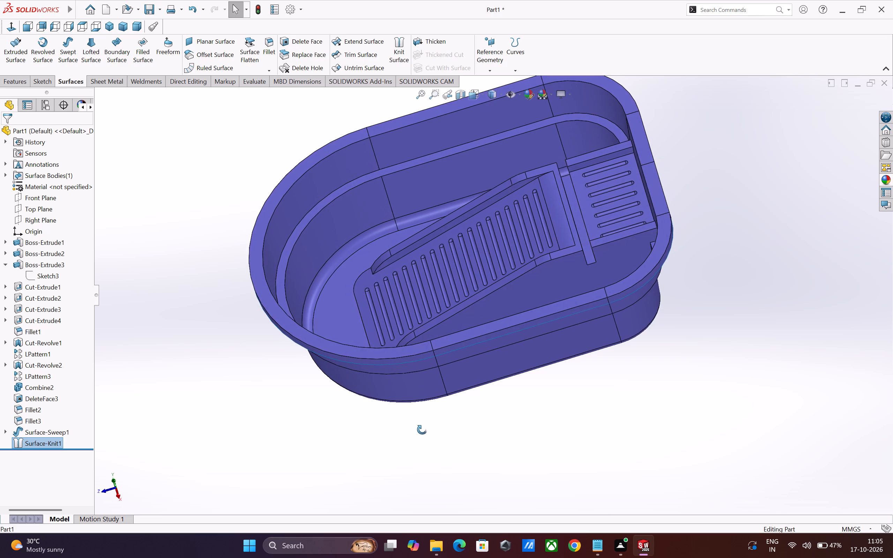
middle_click_drag(422, 430, 414, 437)
scroll(466, 352, "down", 1)
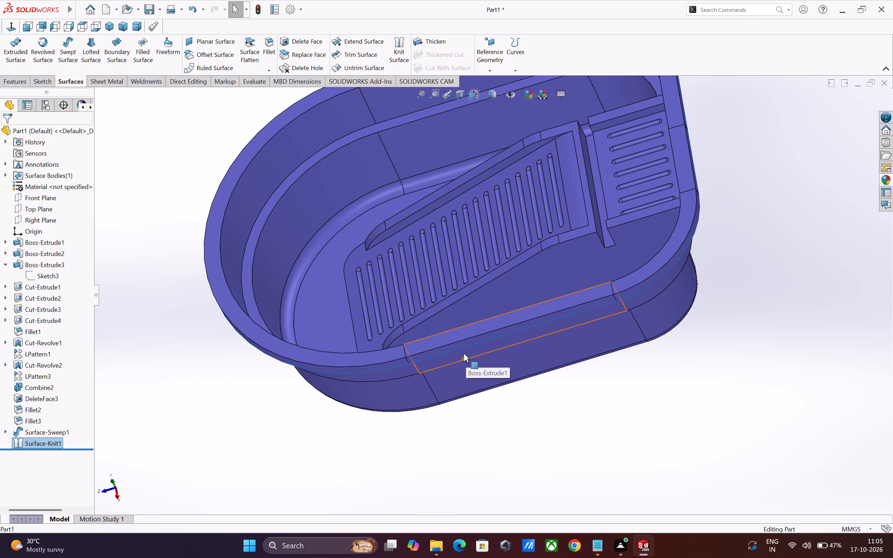
scroll(448, 318, "up", 1)
scroll(449, 272, "down", 2)
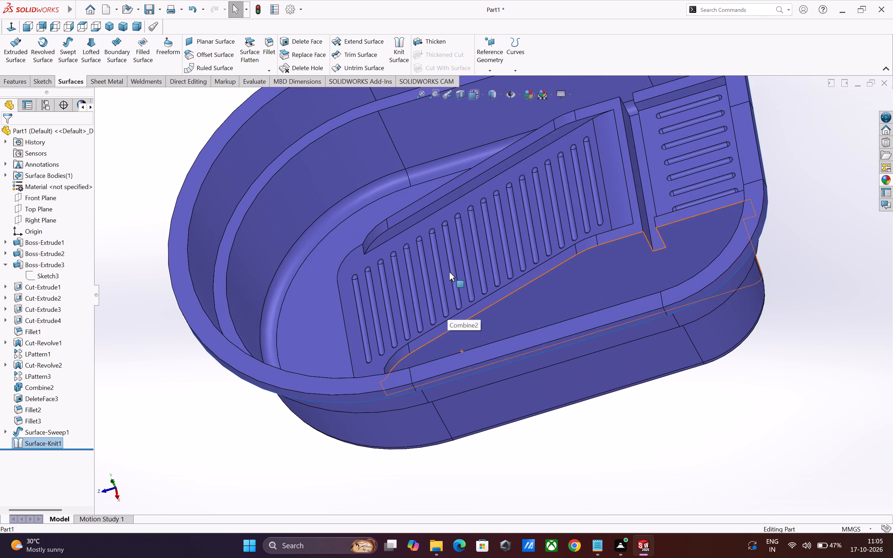
scroll(449, 272, "down", 3)
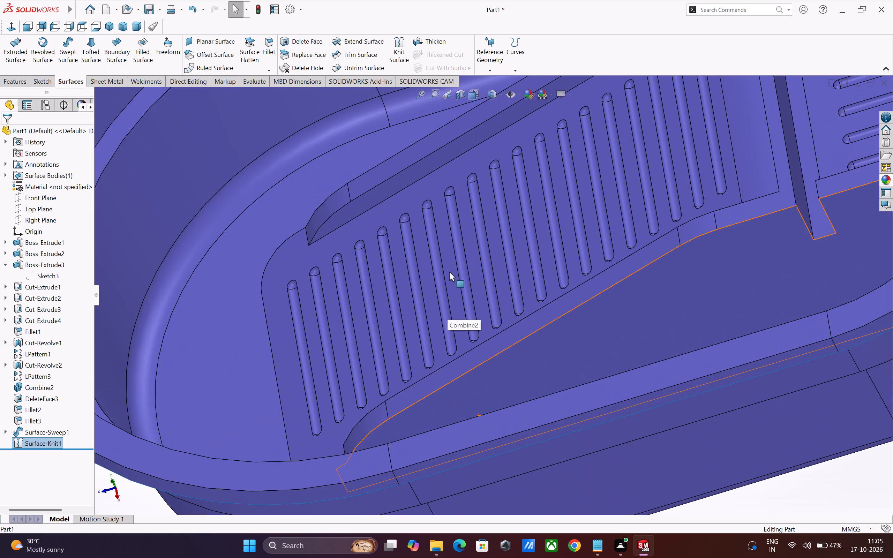
scroll(449, 272, "up", 5)
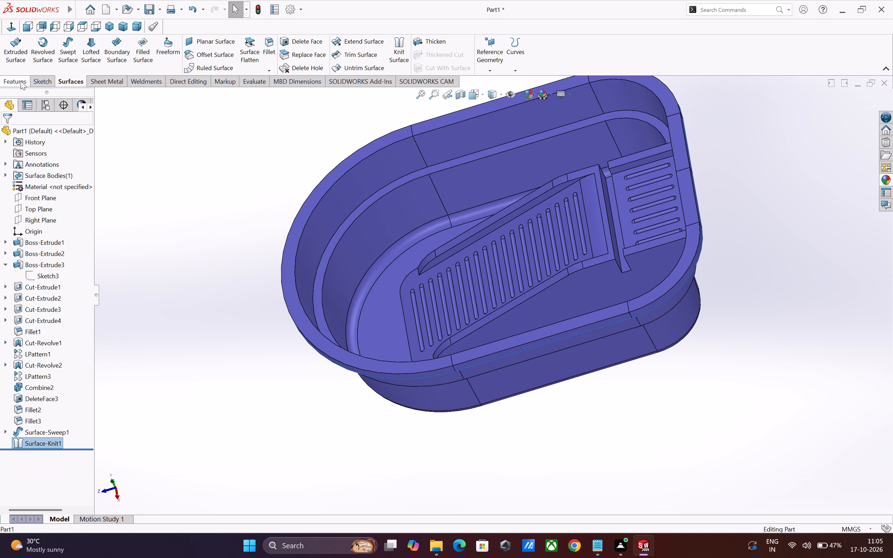
Start a symmetric constant-size Fillet and set its radius to 2.5 mm.
left_click(21, 81)
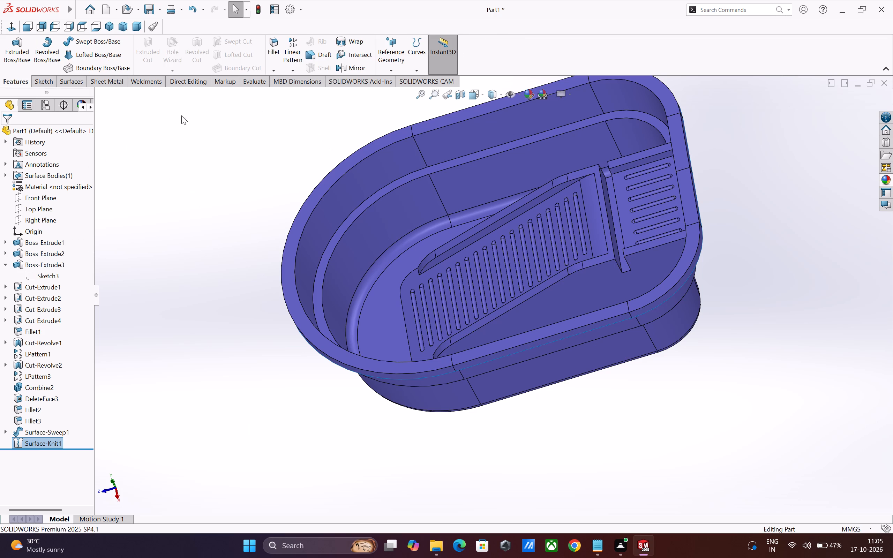
left_click(278, 59)
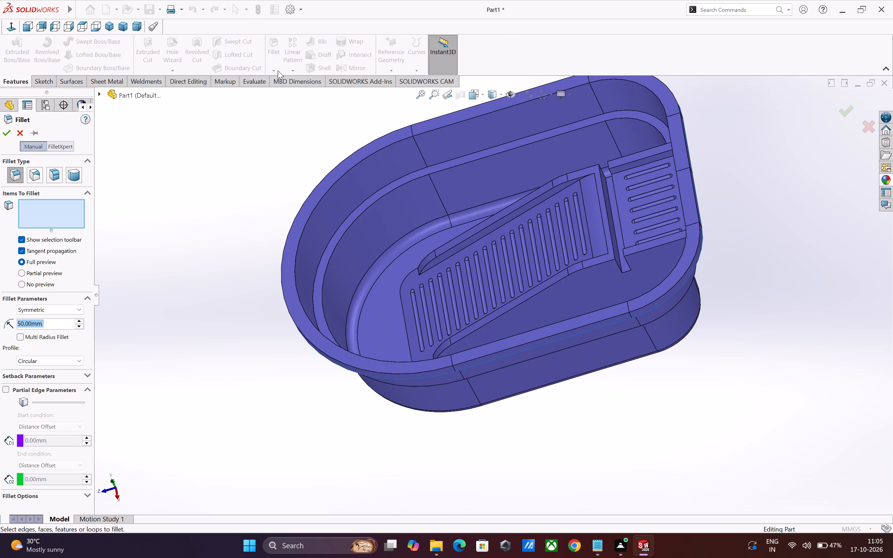
double_click(51, 325)
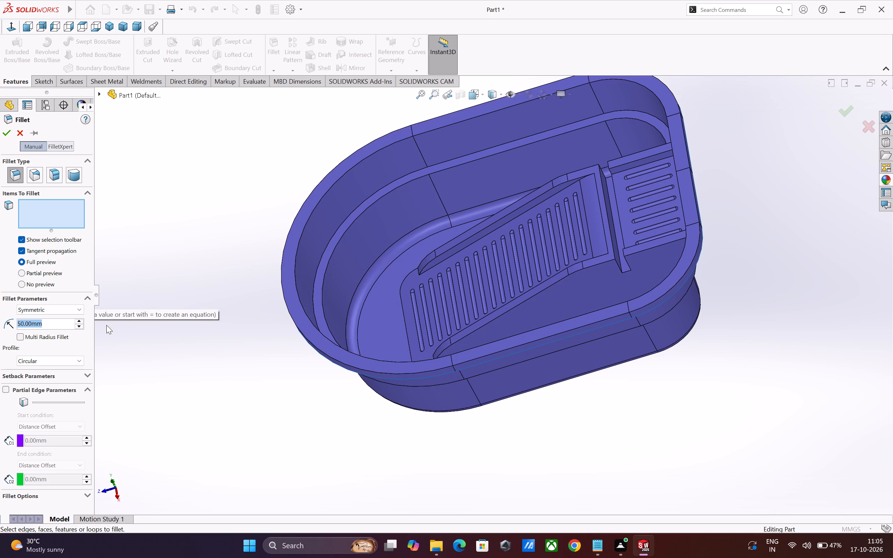
scroll(377, 283, "up", 2)
scroll(208, 278, "down", 1)
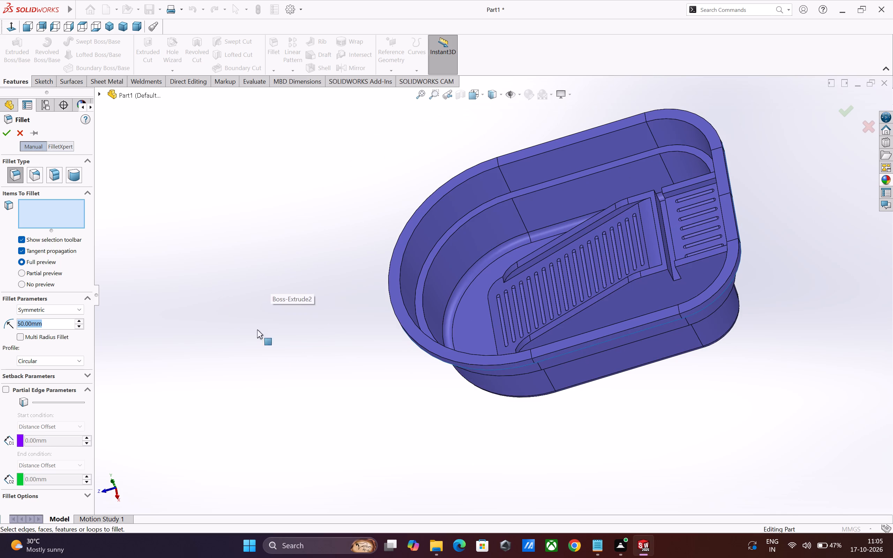
key("2")
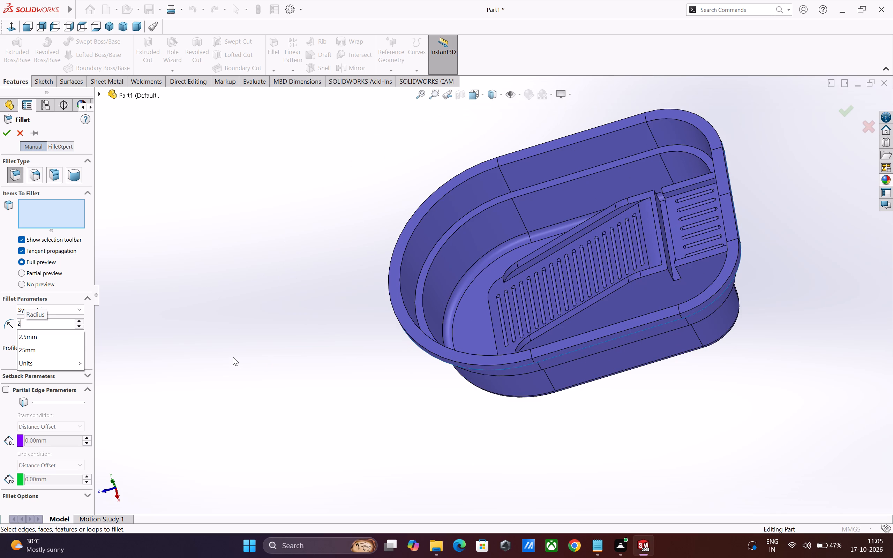
key("period")
key("5")
key("Return")
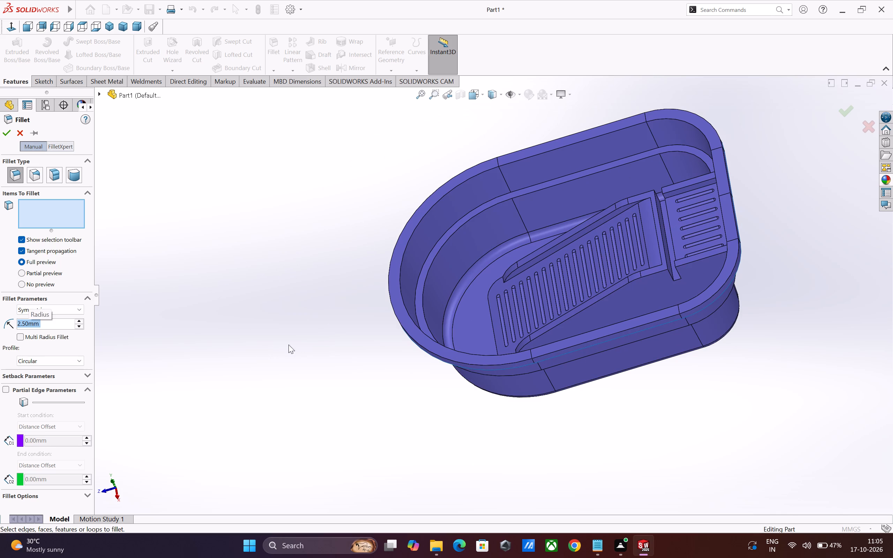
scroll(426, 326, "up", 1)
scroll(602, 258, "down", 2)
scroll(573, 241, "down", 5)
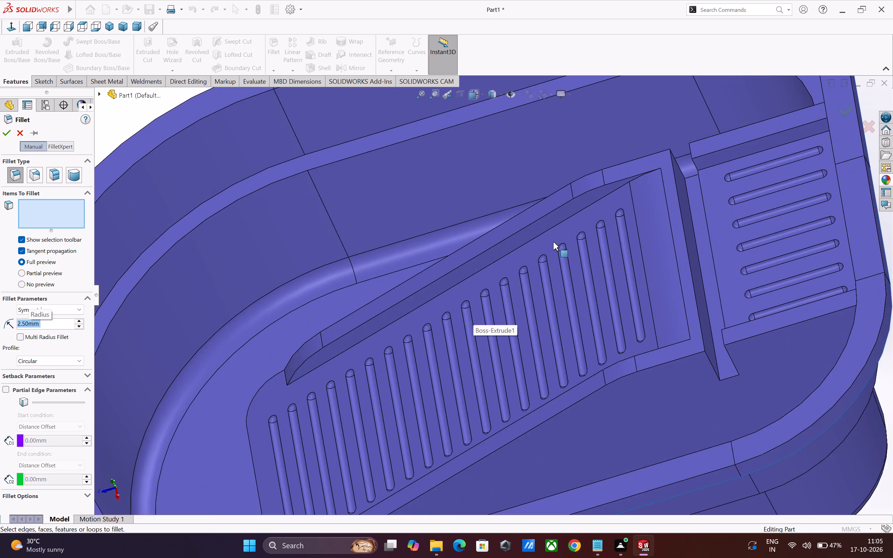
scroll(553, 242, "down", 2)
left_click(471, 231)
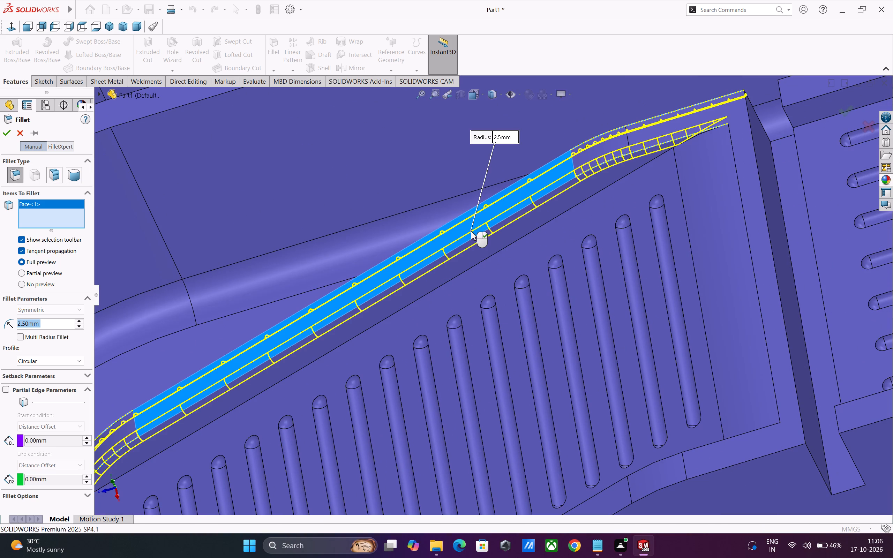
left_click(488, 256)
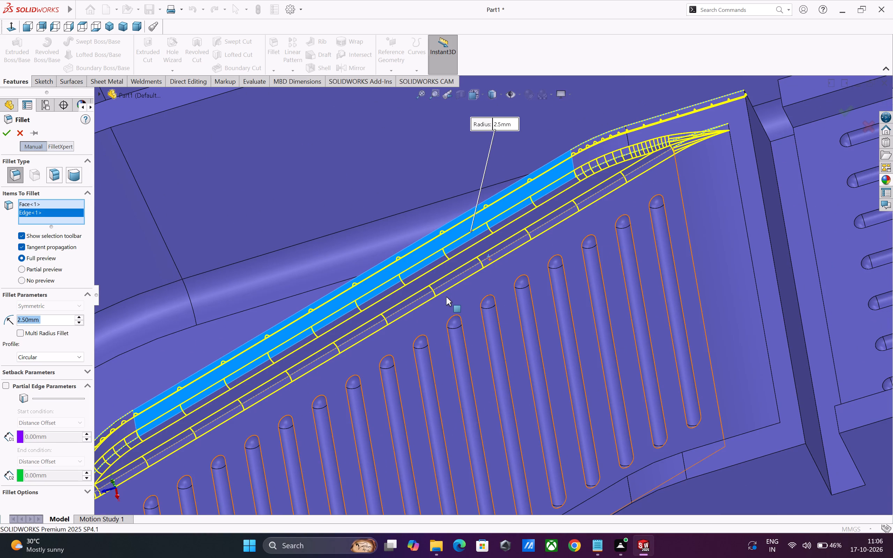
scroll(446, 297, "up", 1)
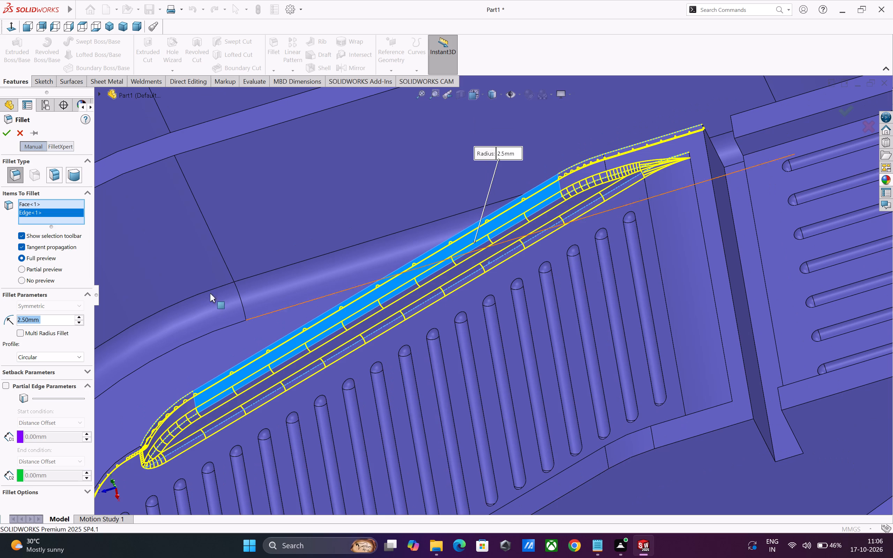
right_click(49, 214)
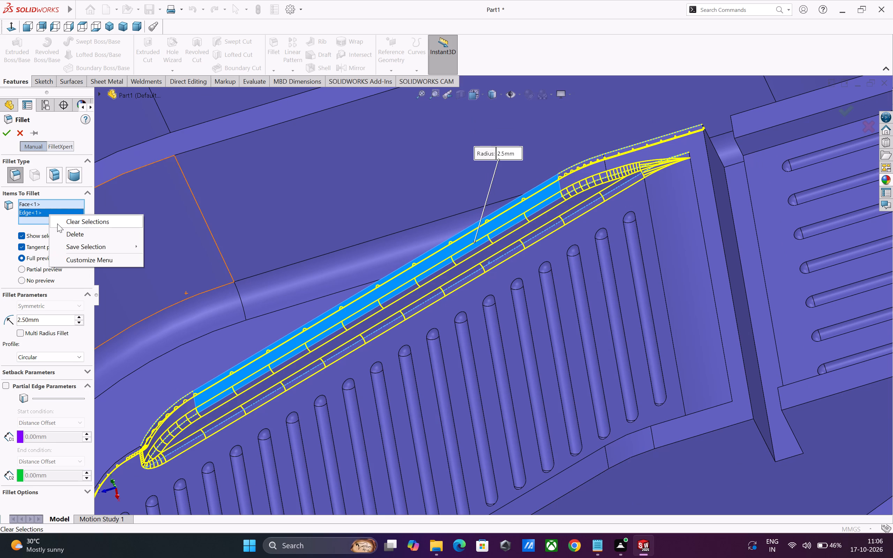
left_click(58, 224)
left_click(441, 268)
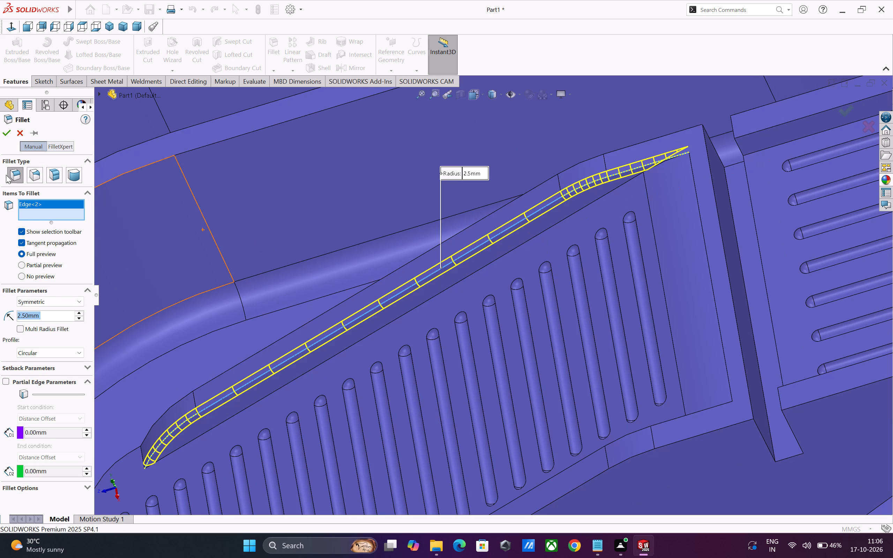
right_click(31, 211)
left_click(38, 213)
Select the ramp's inner side wall and slotted face, plus the slotted platform's face and its two side faces, for the fillet.
left_click(403, 285)
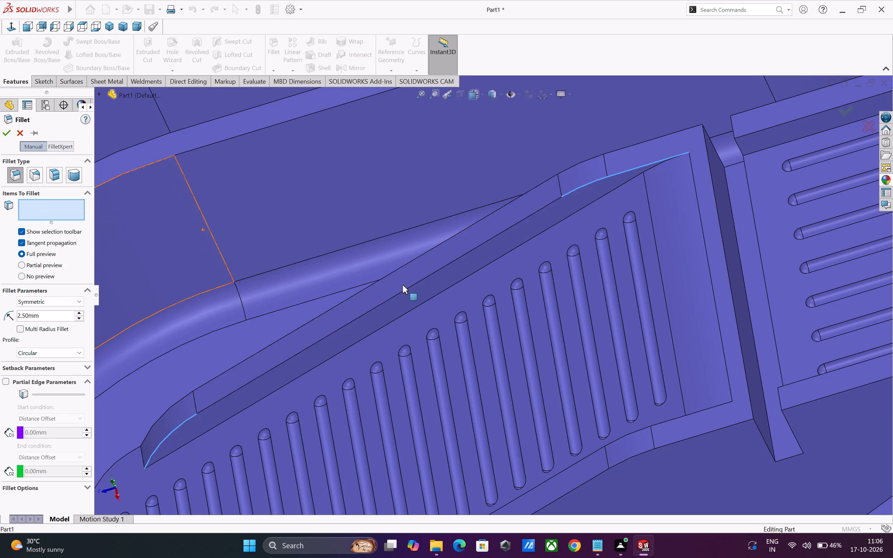
left_click(438, 310)
scroll(438, 310, "up", 3)
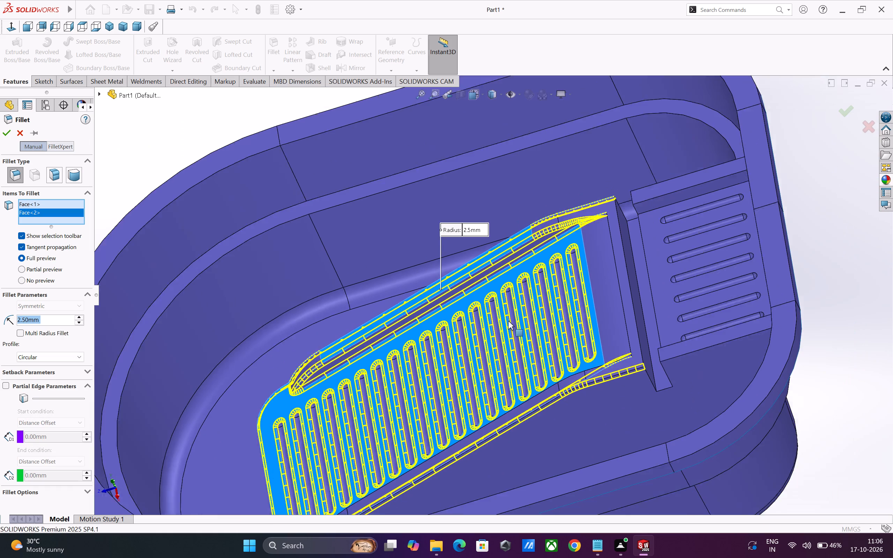
scroll(508, 321, "up", 2)
scroll(619, 297, "down", 2)
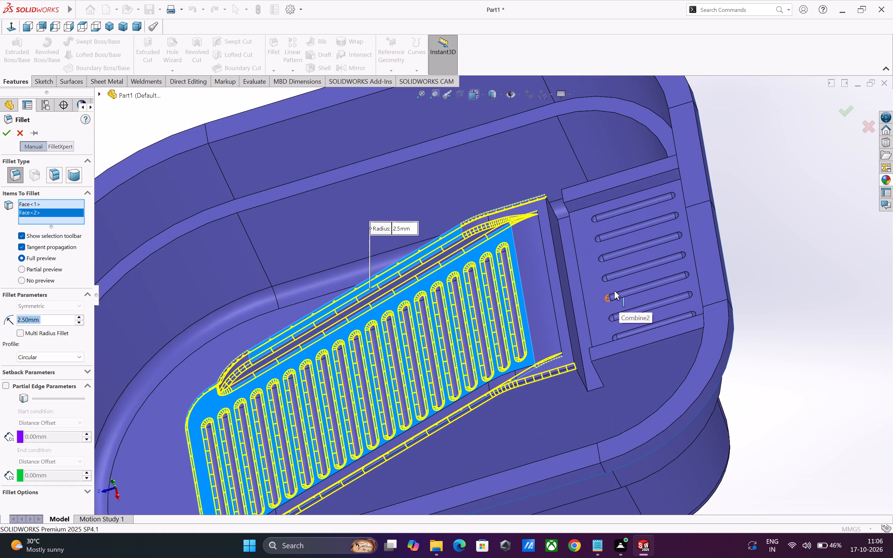
scroll(614, 291, "down", 1)
left_click(584, 246)
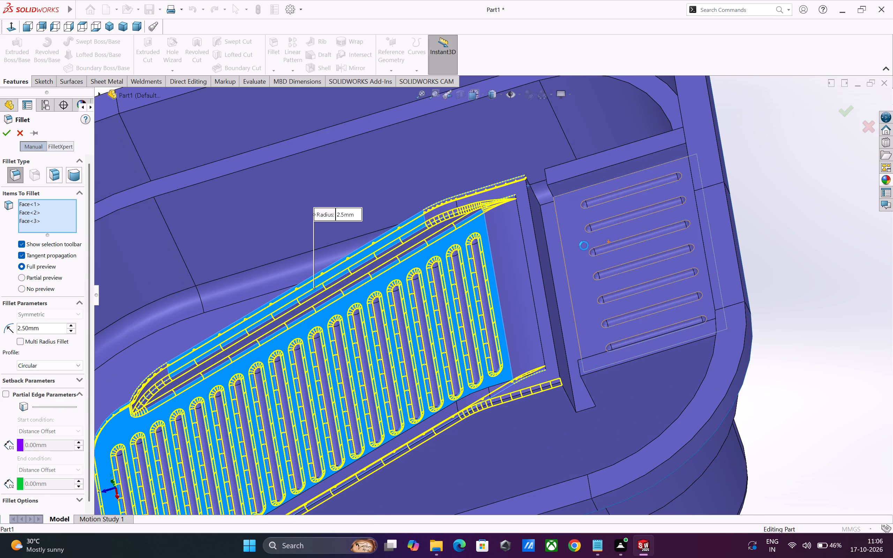
scroll(585, 246, "up", 2)
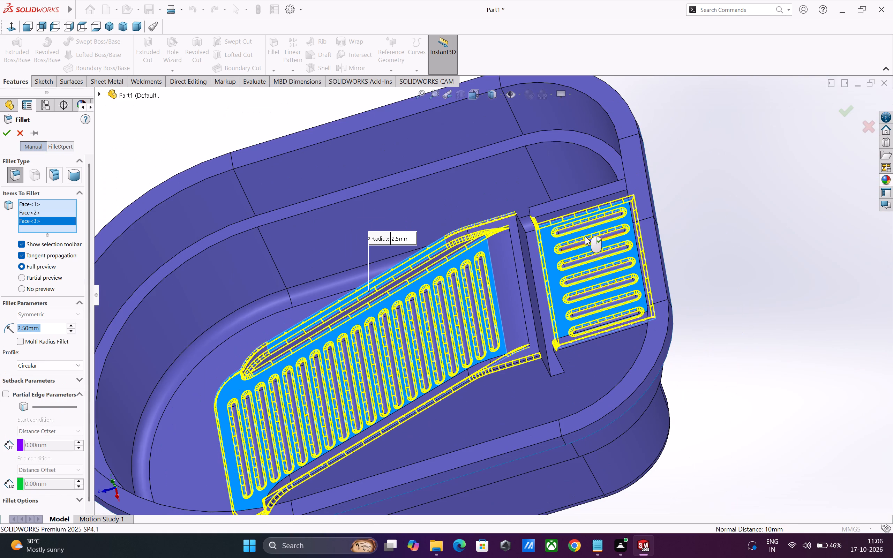
scroll(586, 224, "down", 2)
left_click(568, 196)
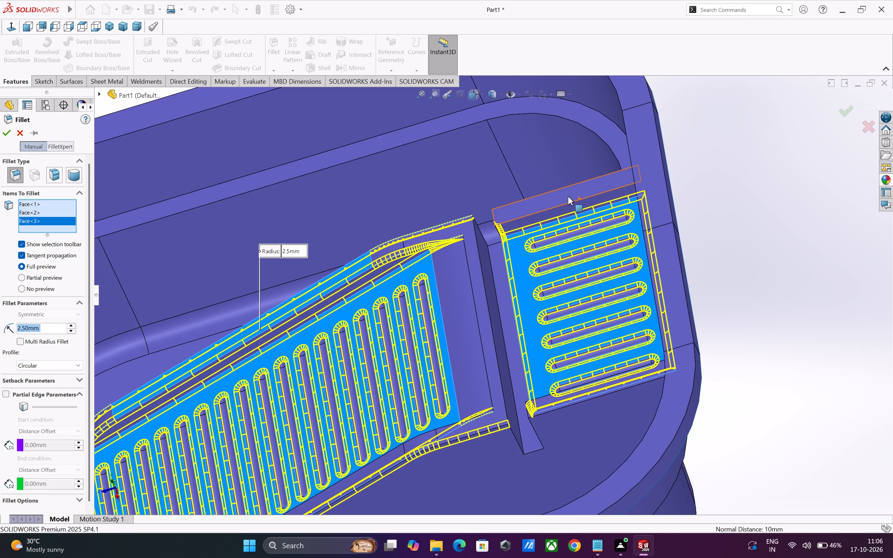
left_click(540, 403)
Add the rim lip's top face and the basin's inner ledge face to the fillet selection.
scroll(540, 403, "up", 3)
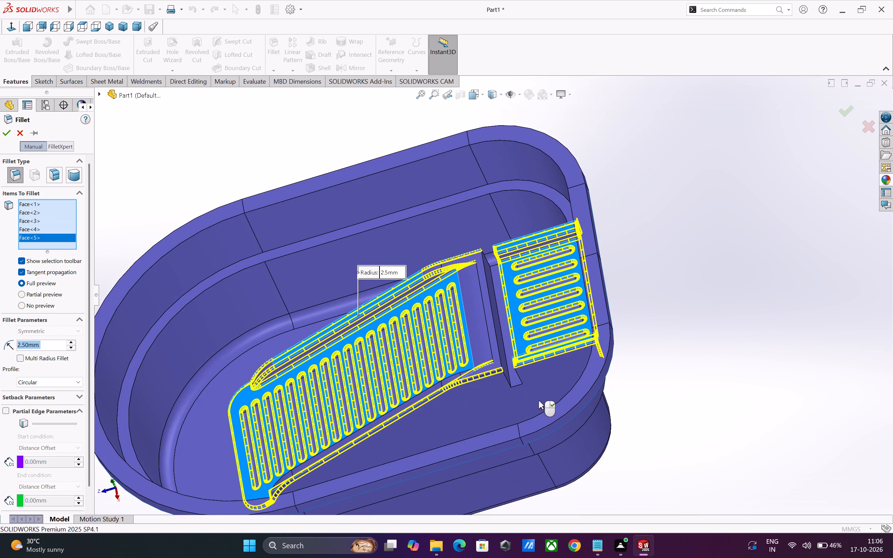
scroll(521, 382, "up", 2)
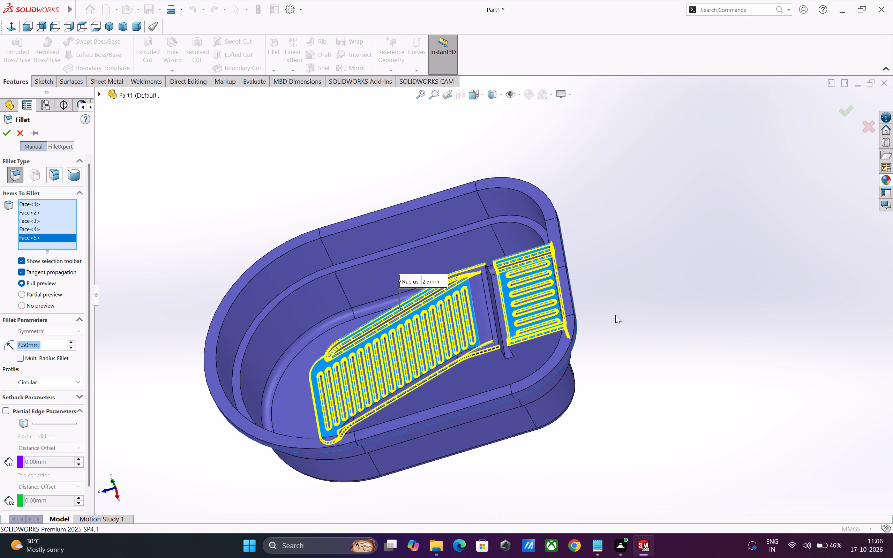
left_click(566, 299)
scroll(566, 299, "up", 2)
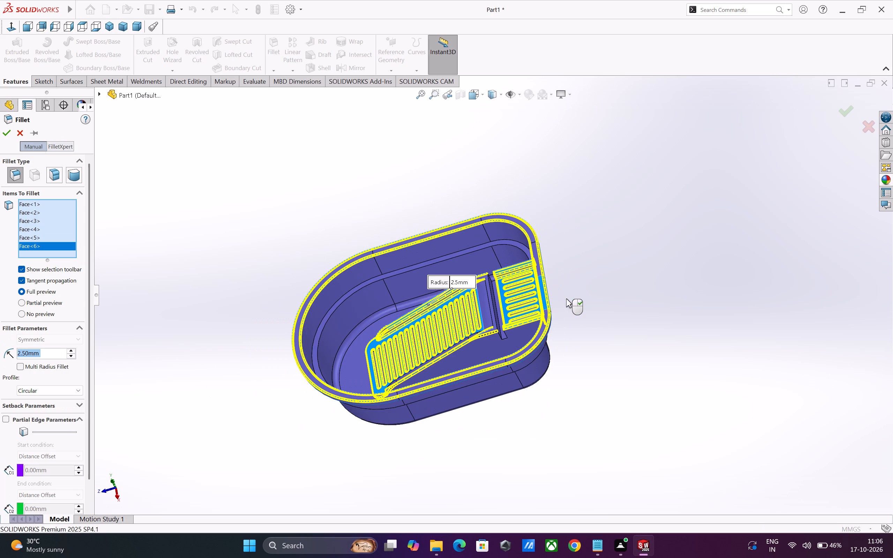
scroll(438, 284, "down", 2)
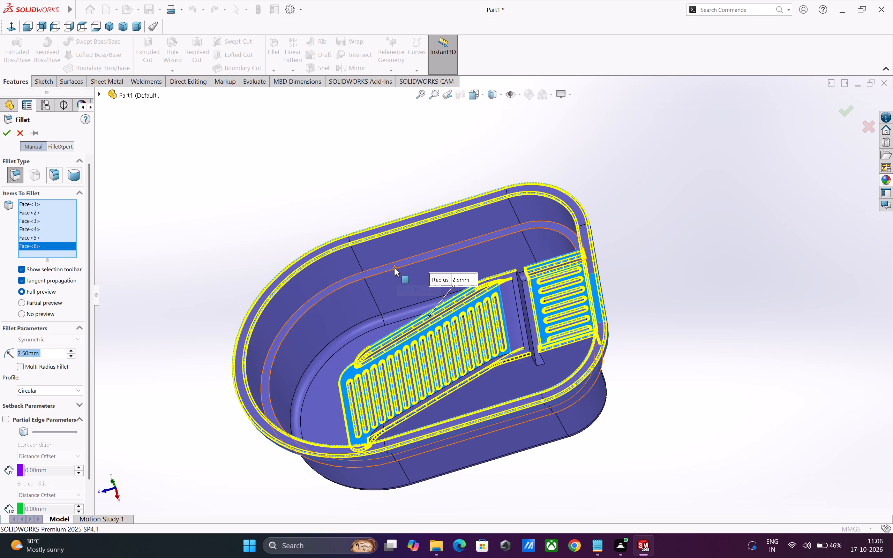
left_click(394, 267)
Add the two faces of the narrow channel between the ramp's upper end and the slotted platform to the fillet selection.
scroll(421, 318, "up", 3)
scroll(459, 339, "down", 4)
scroll(549, 333, "down", 3)
scroll(572, 314, "down", 2)
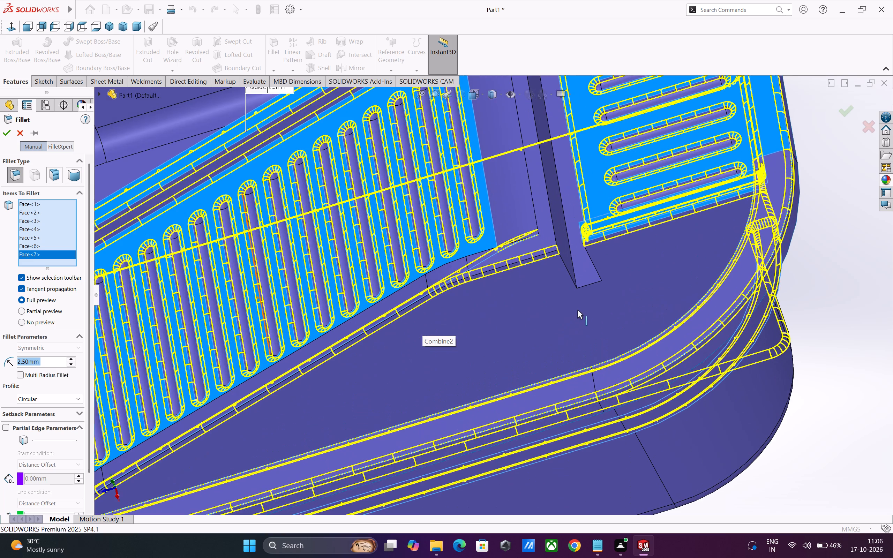
scroll(586, 280, "down", 2)
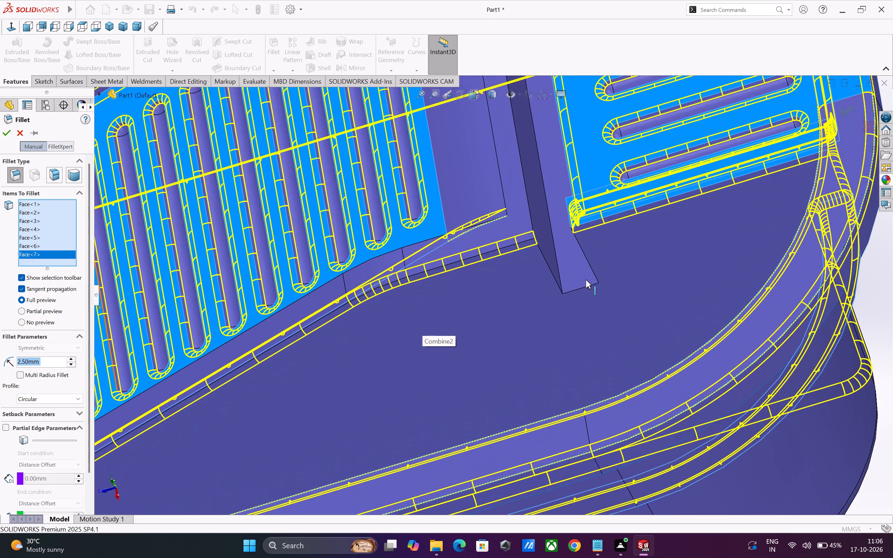
left_click(566, 263)
middle_click_drag(570, 303, 596, 302)
scroll(596, 302, "up", 3)
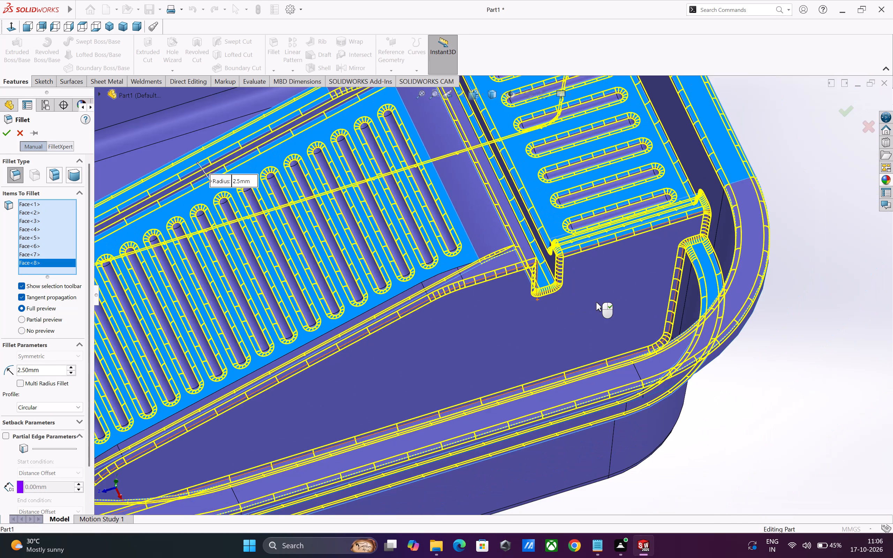
middle_click_drag(594, 303, 557, 317)
scroll(576, 312, "up", 1)
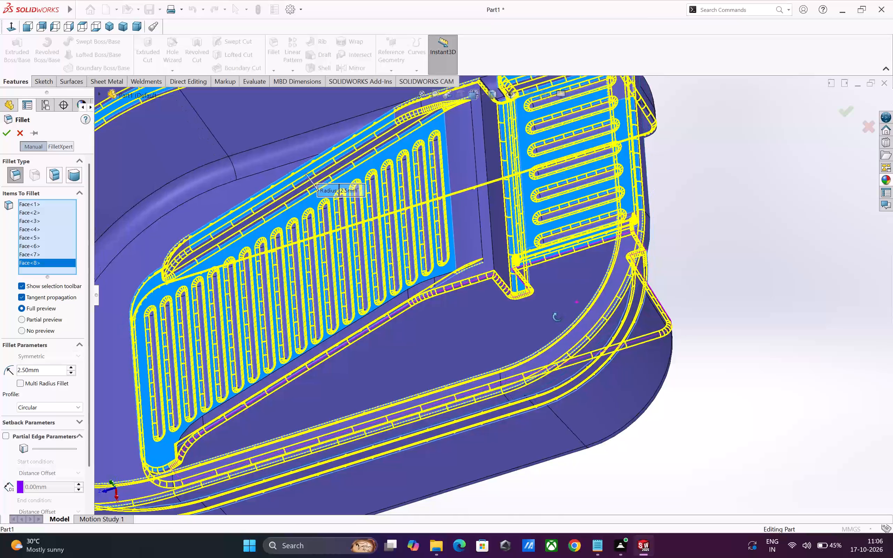
middle_click_drag(557, 317, 547, 323)
middle_click_drag(534, 289, 578, 286)
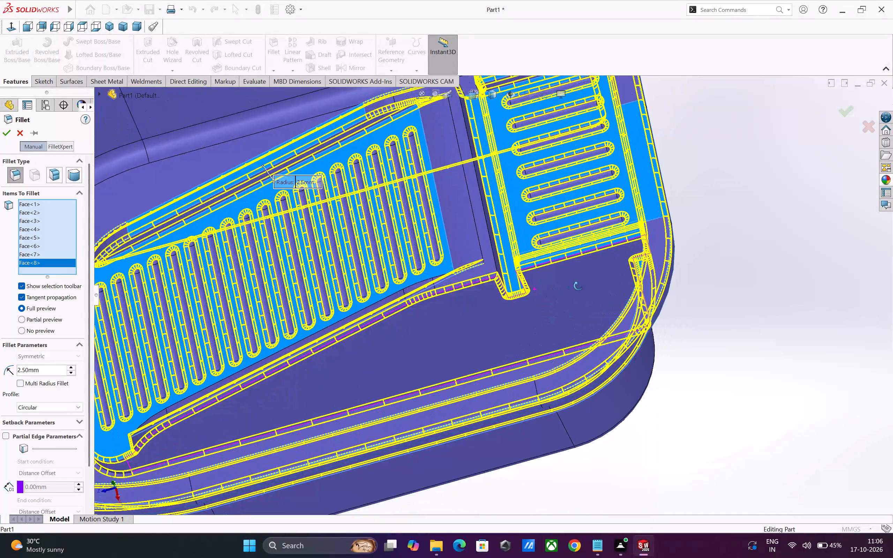
middle_click_drag(578, 286, 561, 303)
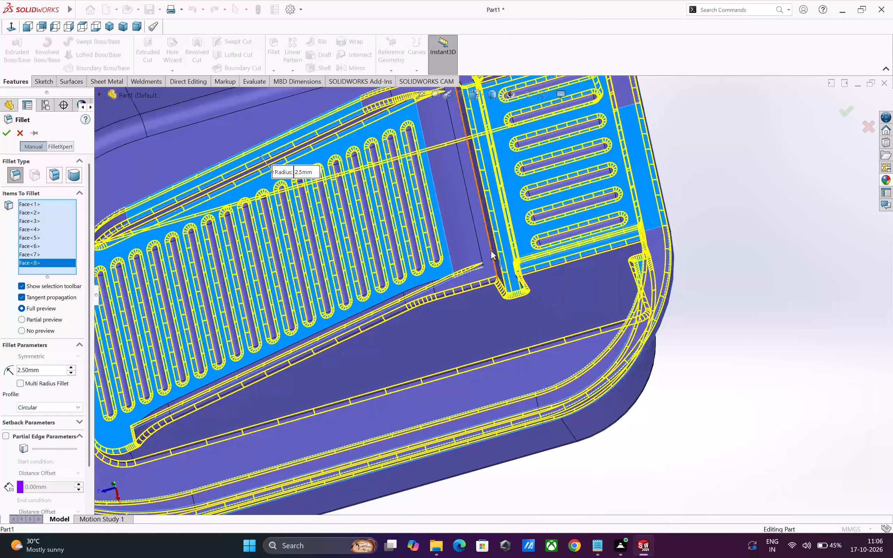
middle_click_drag(490, 251, 436, 273)
scroll(487, 248, "down", 3)
left_click(528, 235)
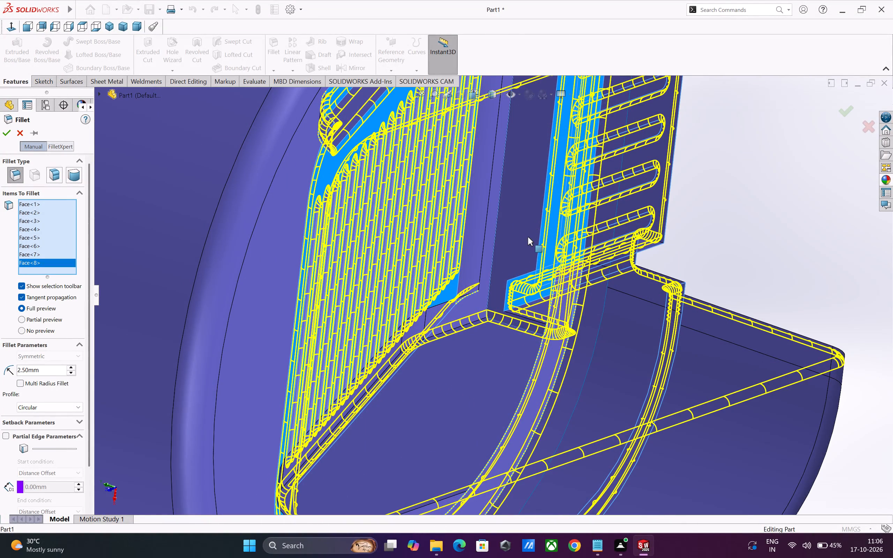
Check the fillet preview around the whole basin and apply the 2.5 mm fillet to the nine selected faces.
scroll(524, 306, "up", 3)
middle_click_drag(515, 317, 602, 297)
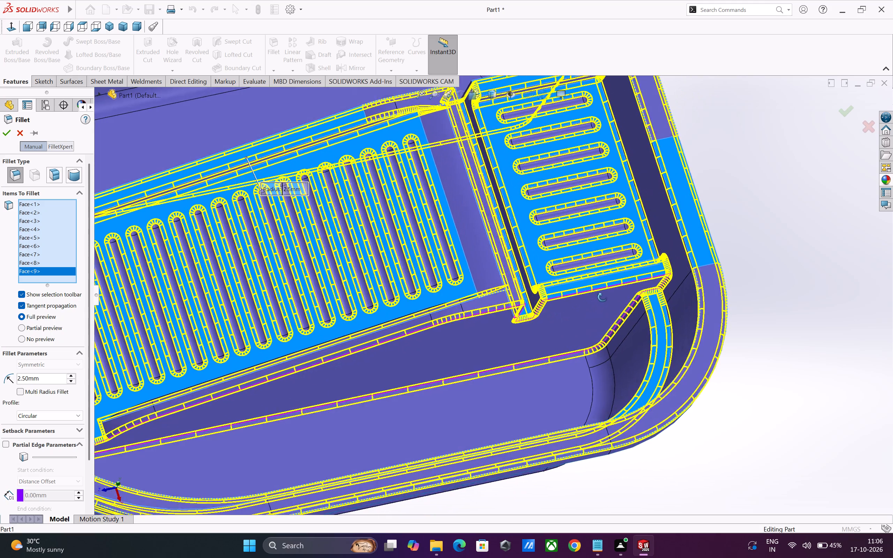
middle_click_drag(602, 297, 603, 297)
scroll(603, 297, "up", 3)
scroll(532, 310, "up", 1)
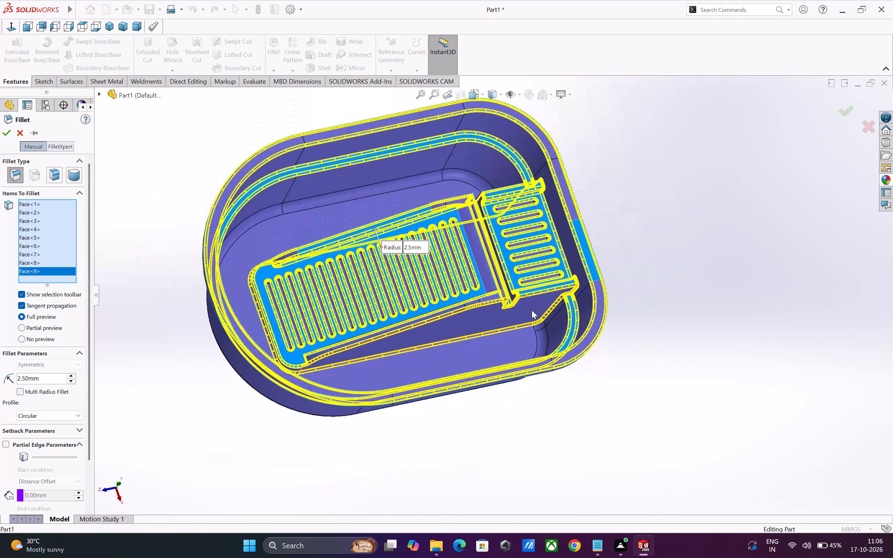
scroll(471, 258, "down", 1)
middle_click_drag(460, 287, 395, 326)
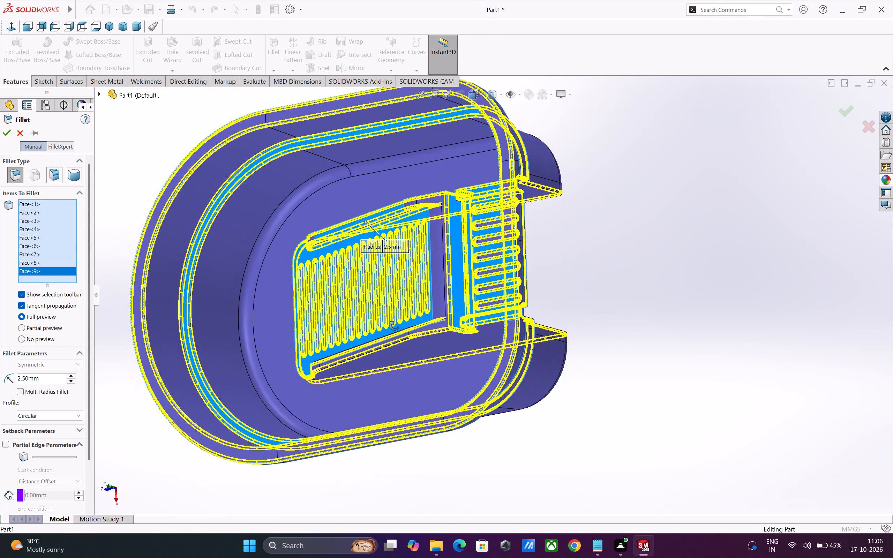
middle_click_drag(395, 326, 452, 296)
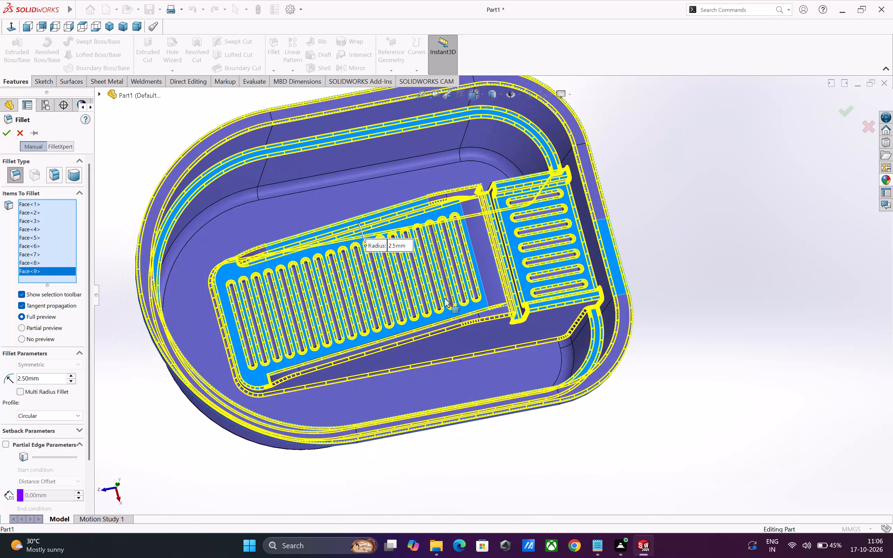
middle_click_drag(435, 303, 427, 270)
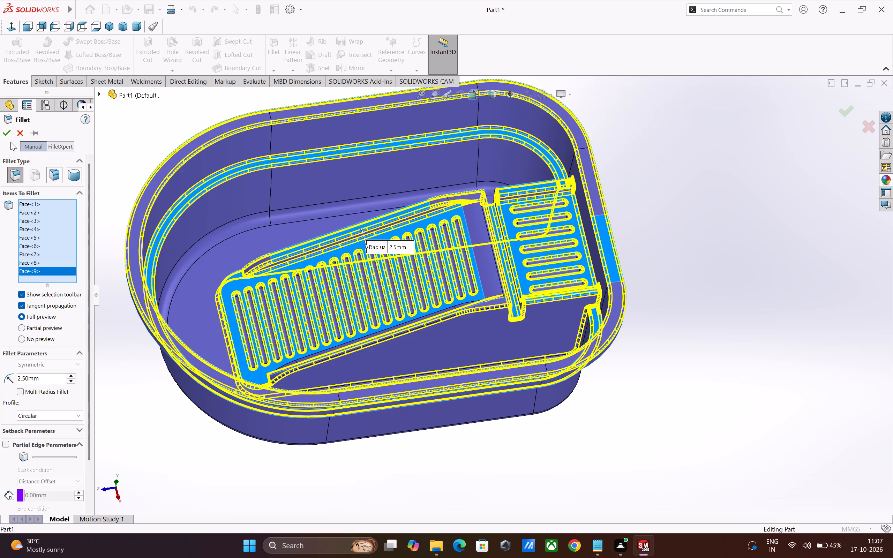
left_click(9, 140)
left_click(6, 135)
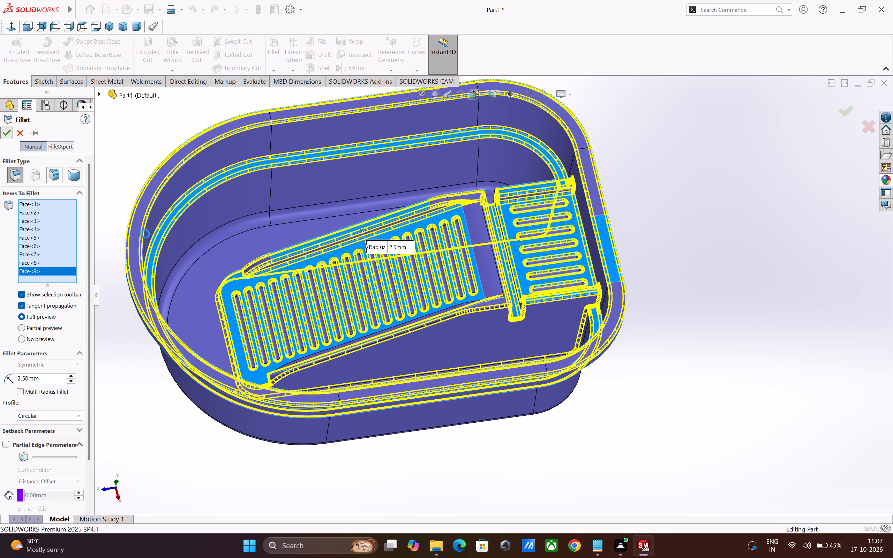
Examine the filleted basin from above, the side and underneath to check the rounded edges.
left_click(694, 358)
middle_click_drag(628, 345, 629, 394)
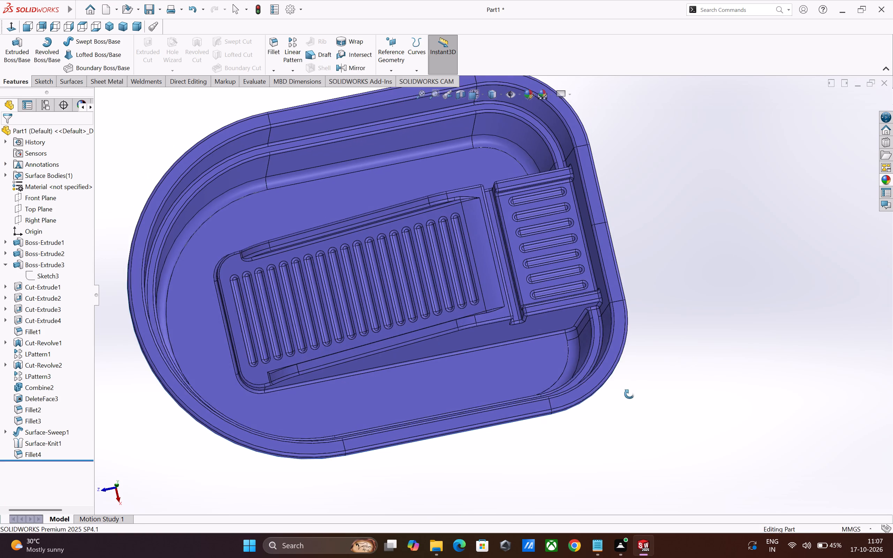
middle_click_drag(629, 394, 496, 378)
scroll(524, 391, "up", 1)
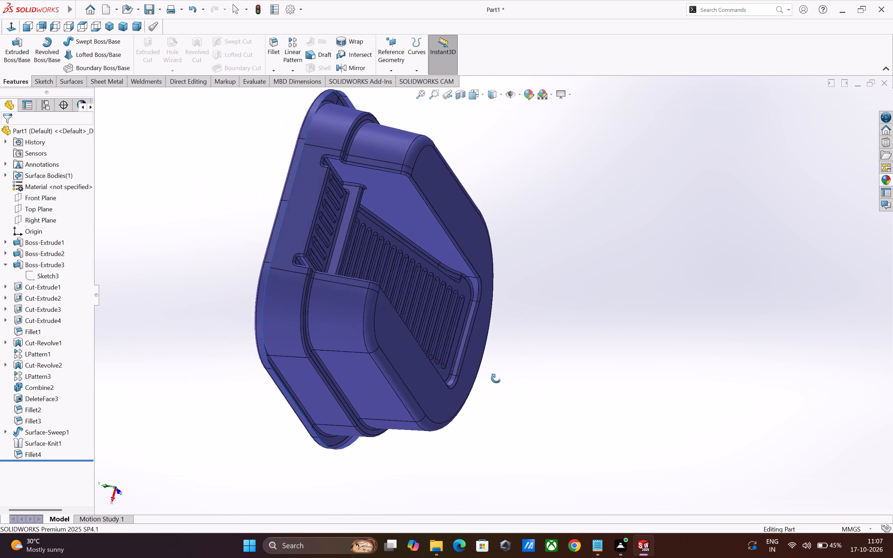
middle_click_drag(496, 378, 442, 376)
scroll(414, 326, "down", 2)
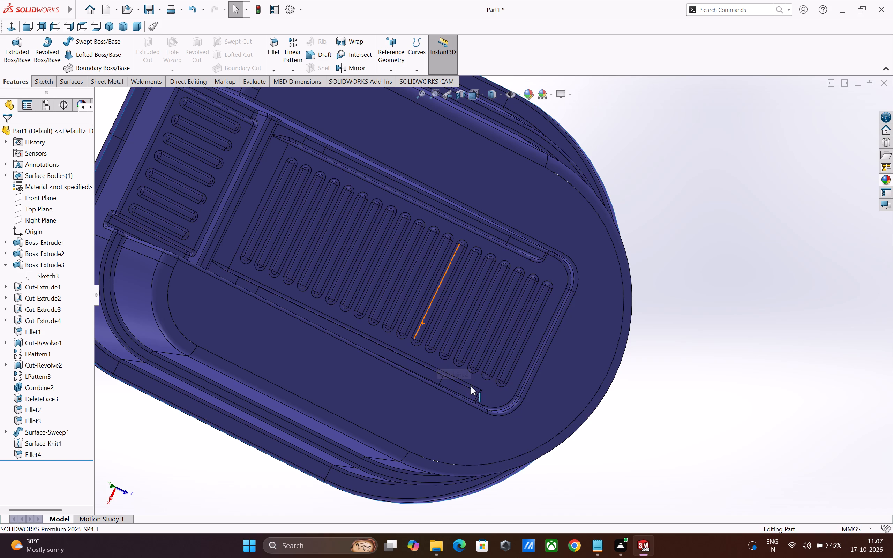
middle_click_drag(578, 387, 649, 379)
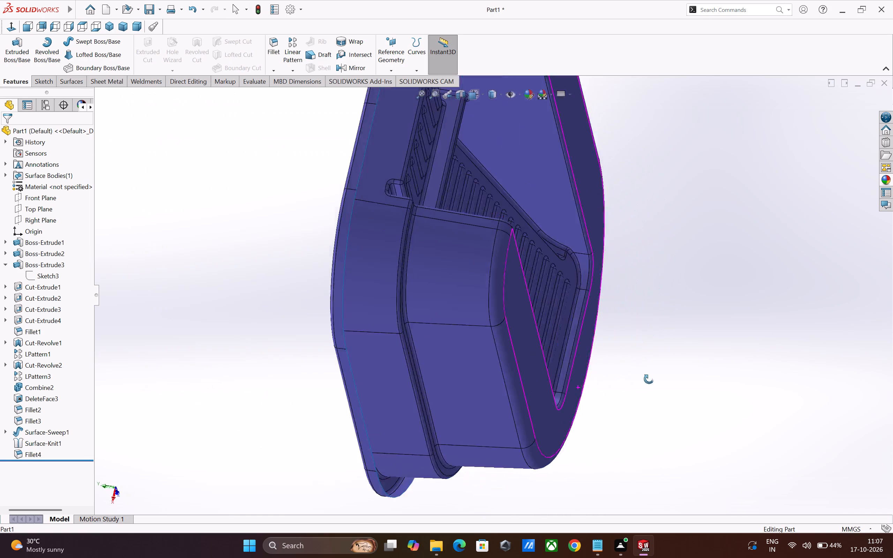
middle_click_drag(649, 379, 684, 370)
middle_click_drag(578, 374, 645, 334)
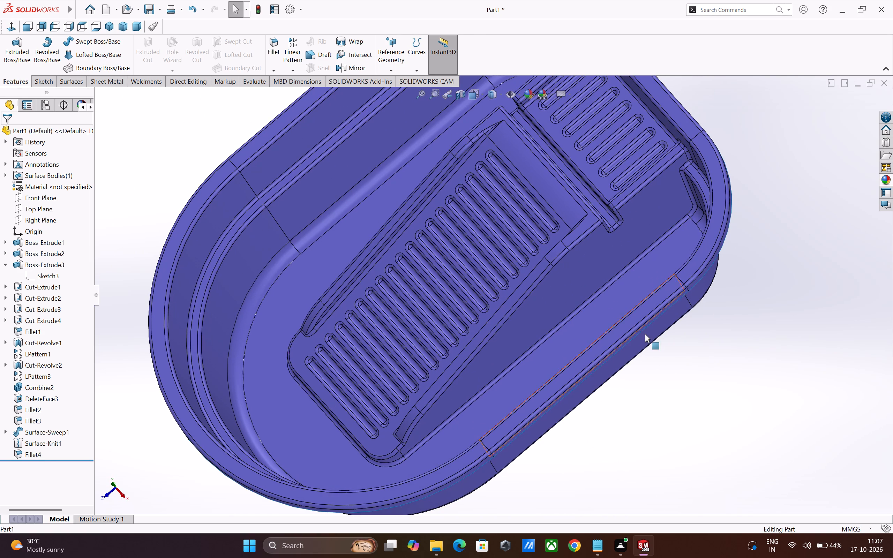
Start a Thicken feature with the thickness set to 2 mm.
left_click(73, 83)
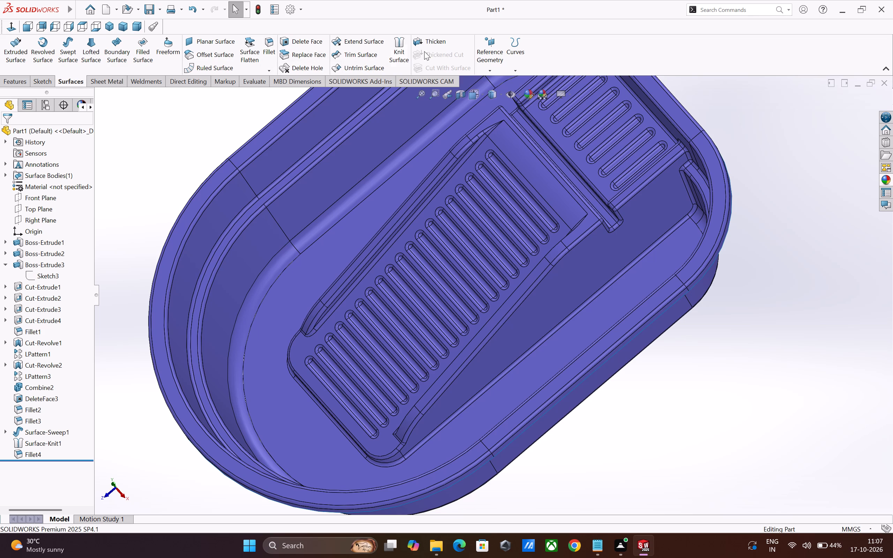
left_click(432, 44)
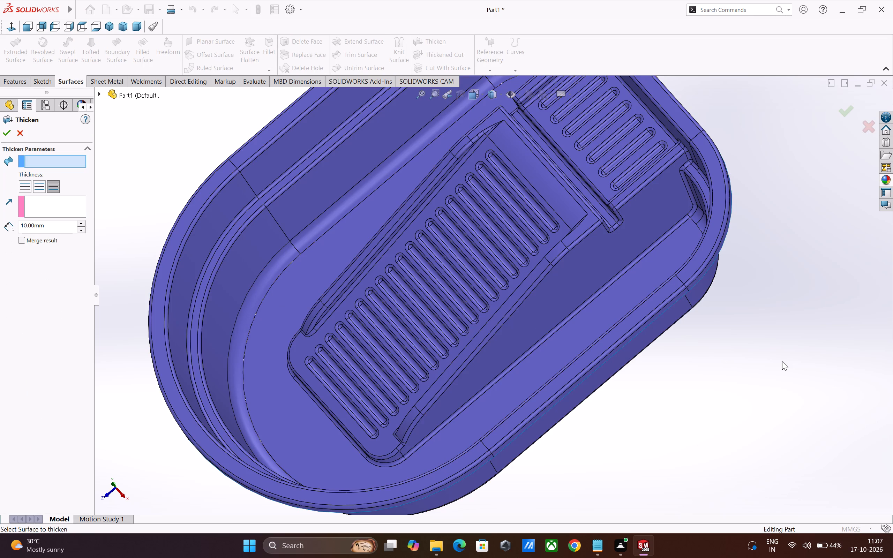
scroll(782, 361, "up", 2)
scroll(731, 321, "down", 2)
scroll(495, 400, "up", 2)
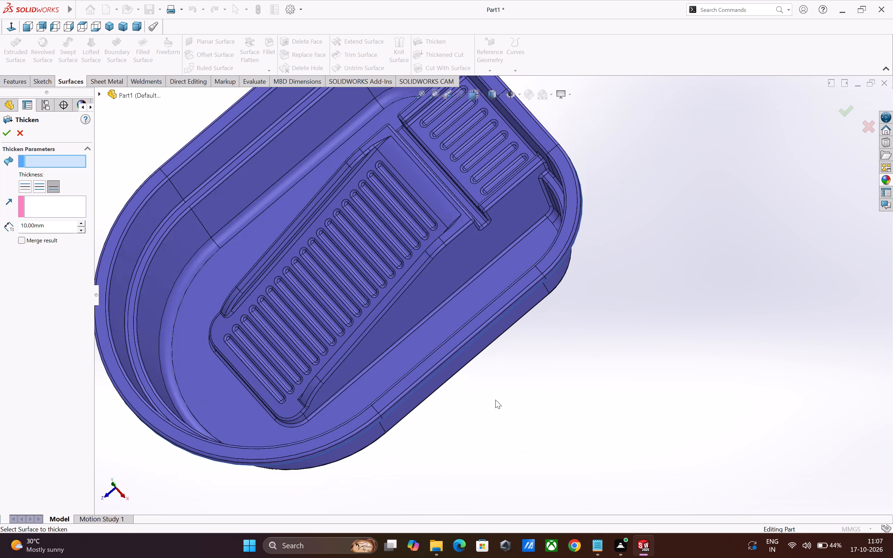
scroll(495, 400, "up", 3)
scroll(468, 343, "down", 2)
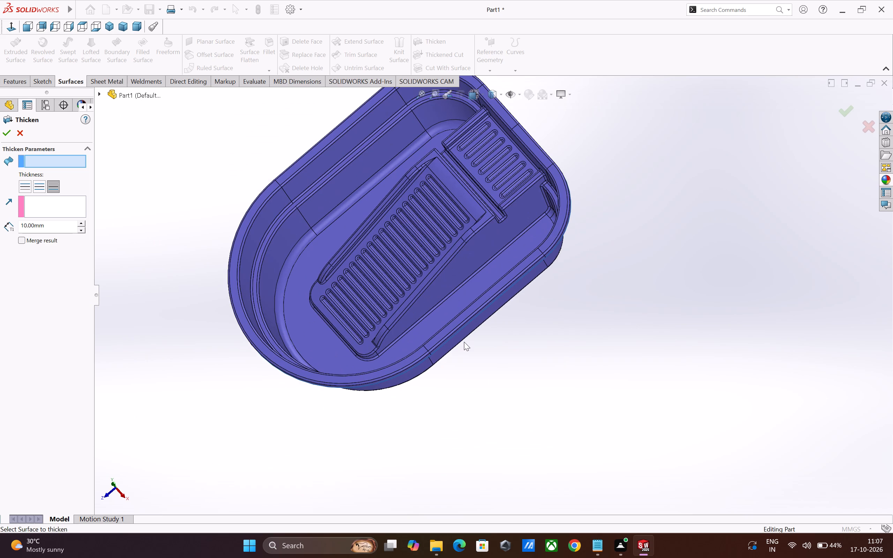
middle_click_drag(463, 344, 445, 348)
scroll(432, 328, "up", 1)
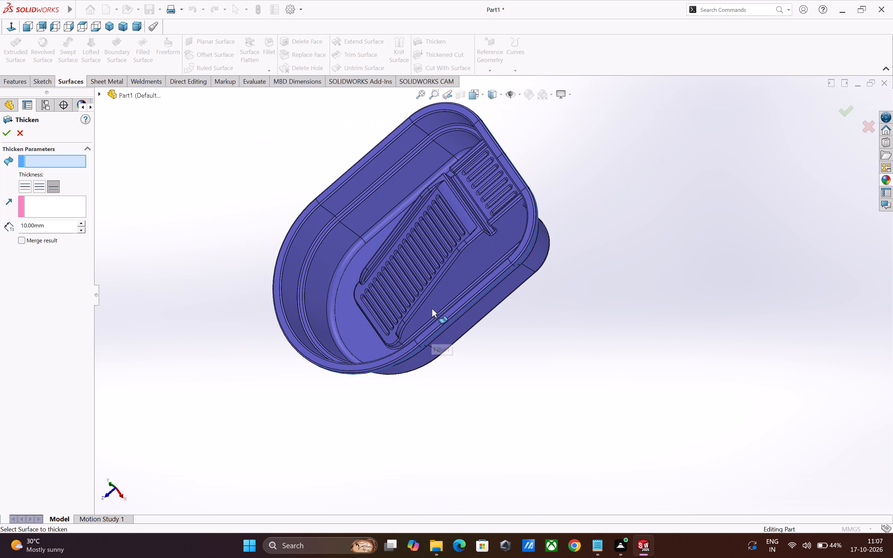
middle_click_drag(460, 345, 467, 324)
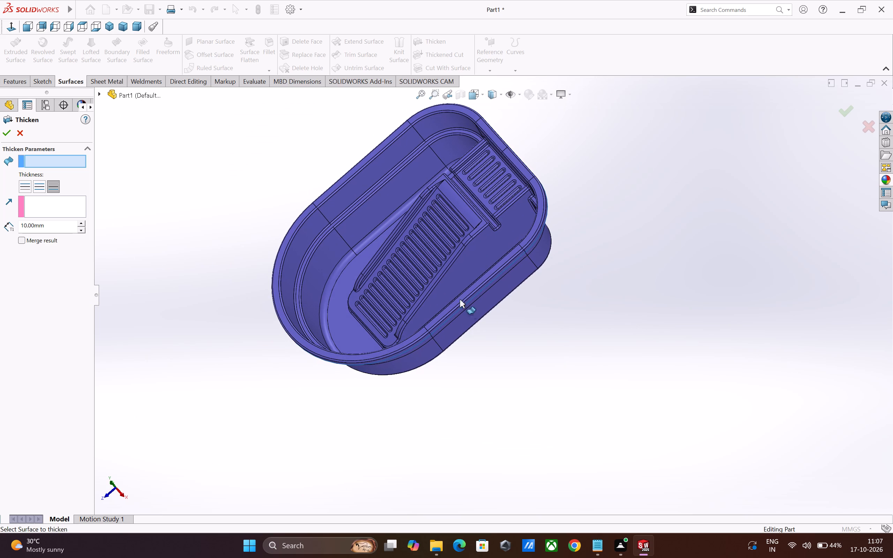
scroll(456, 292, "down", 3)
middle_click_drag(495, 369, 495, 360)
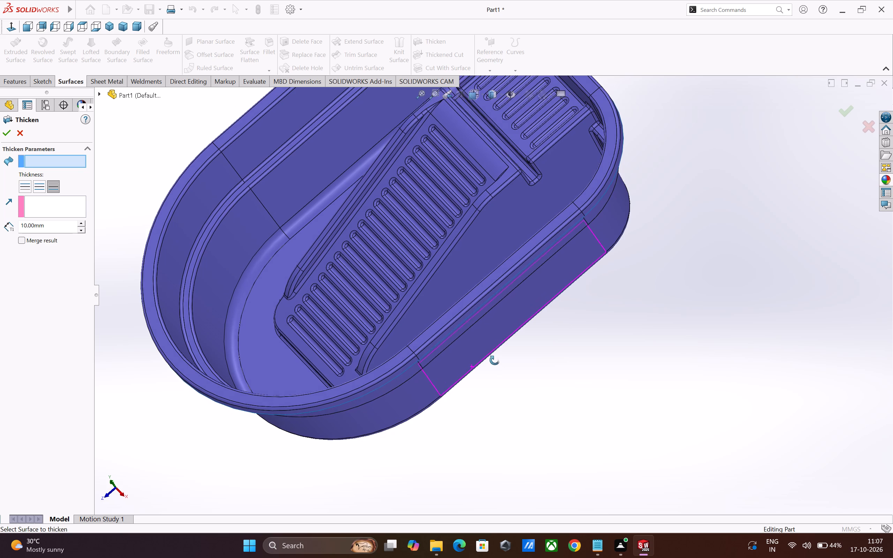
middle_click_drag(495, 360, 494, 351)
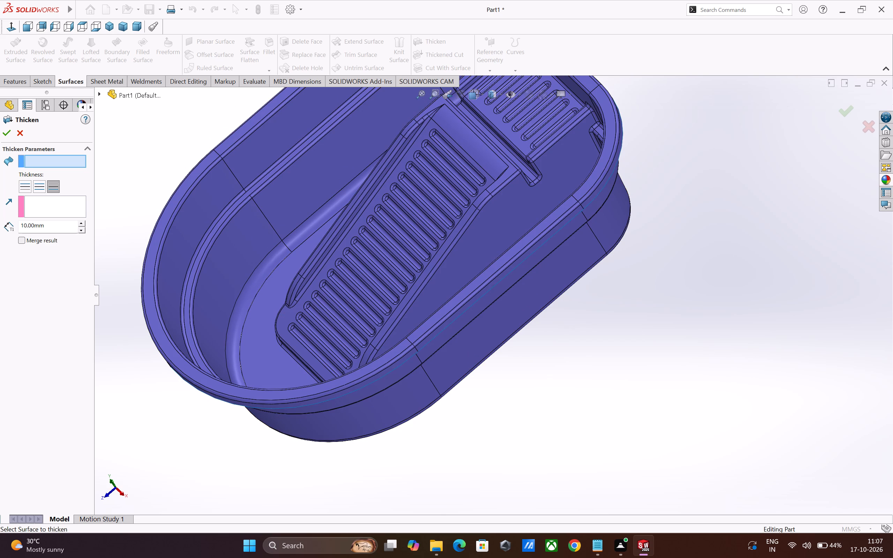
double_click(57, 229)
key("2")
key("Return")
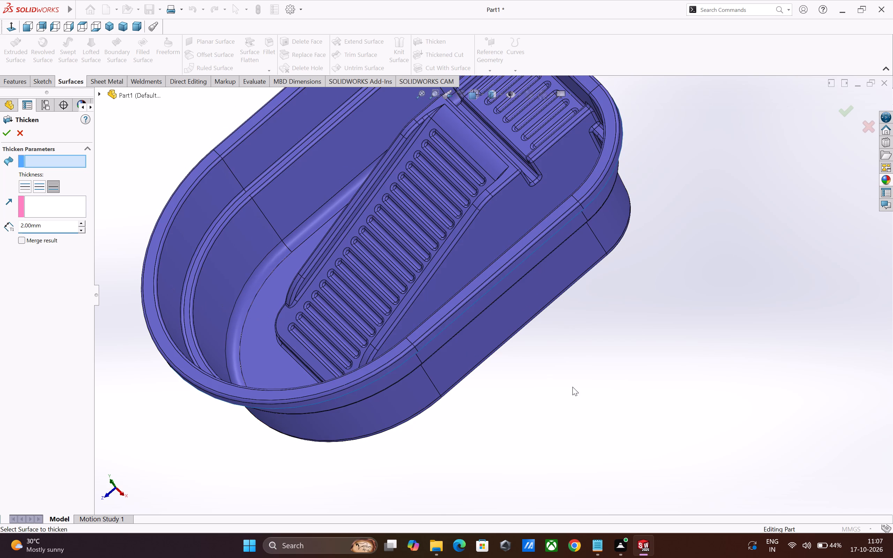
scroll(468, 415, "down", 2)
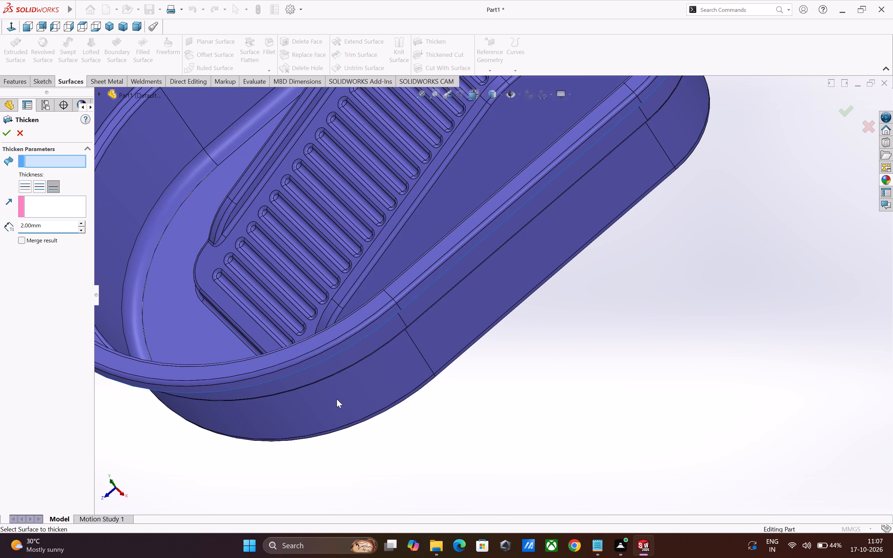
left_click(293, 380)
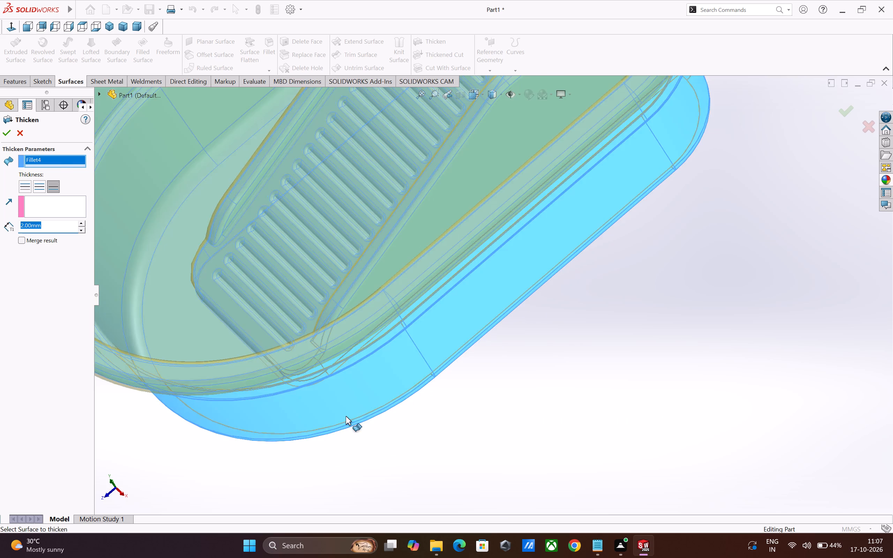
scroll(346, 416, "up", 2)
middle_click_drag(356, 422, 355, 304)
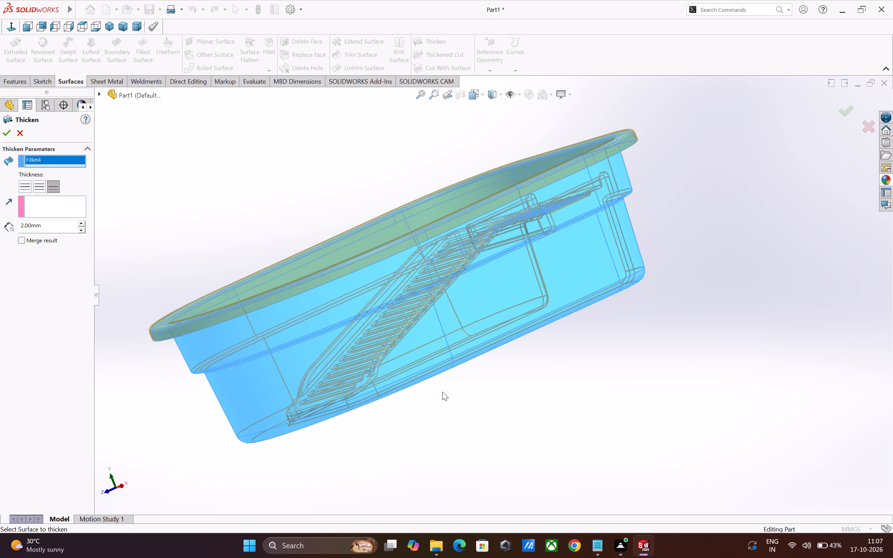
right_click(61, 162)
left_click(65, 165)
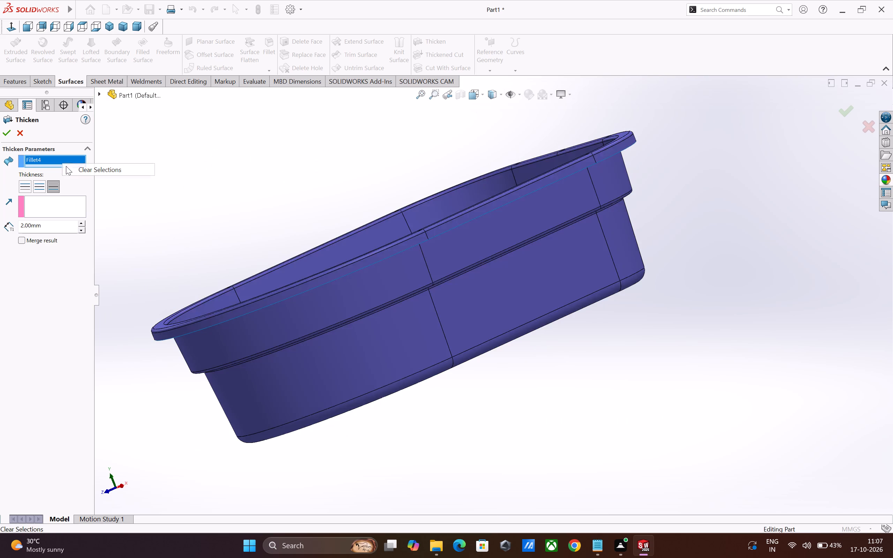
Select the whole filleted basin surface and thicken it towards its outer side only.
left_click(295, 355)
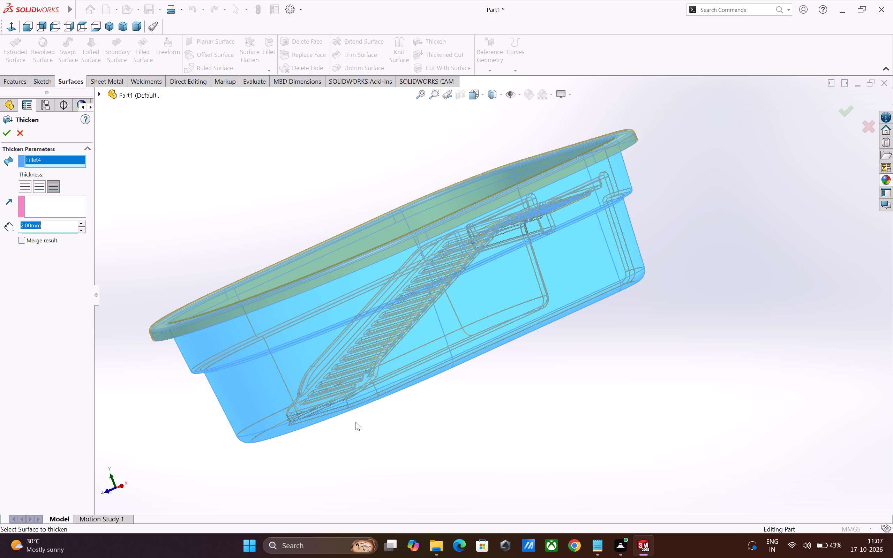
middle_click_drag(355, 422, 375, 447)
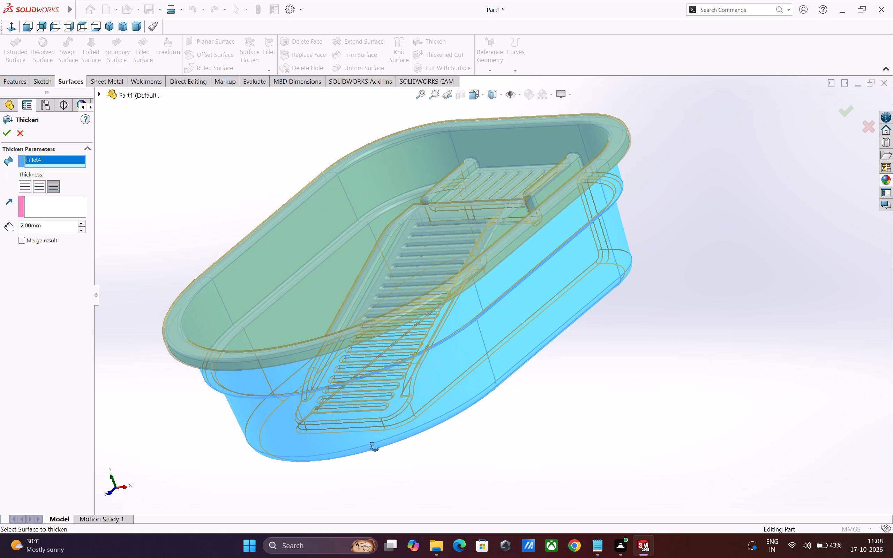
middle_click_drag(375, 447, 373, 448)
left_click(23, 190)
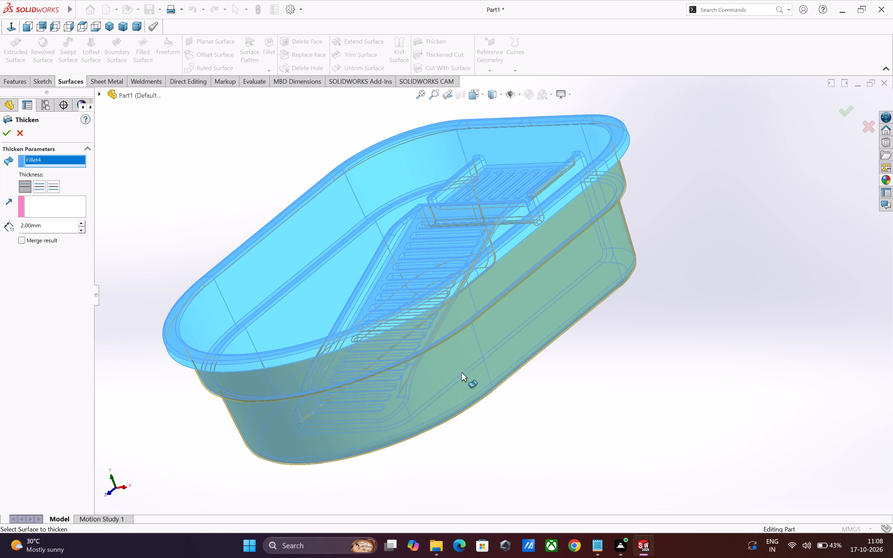
left_click(5, 134)
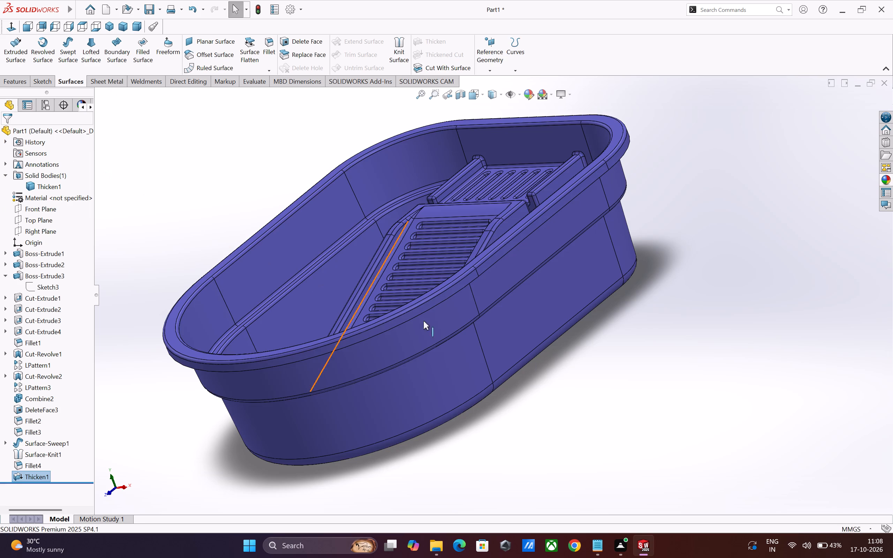
Examine the thickened solid basin's outer walls, rim and the underside of its slotted ramp and platform.
middle_click_drag(646, 414, 697, 326)
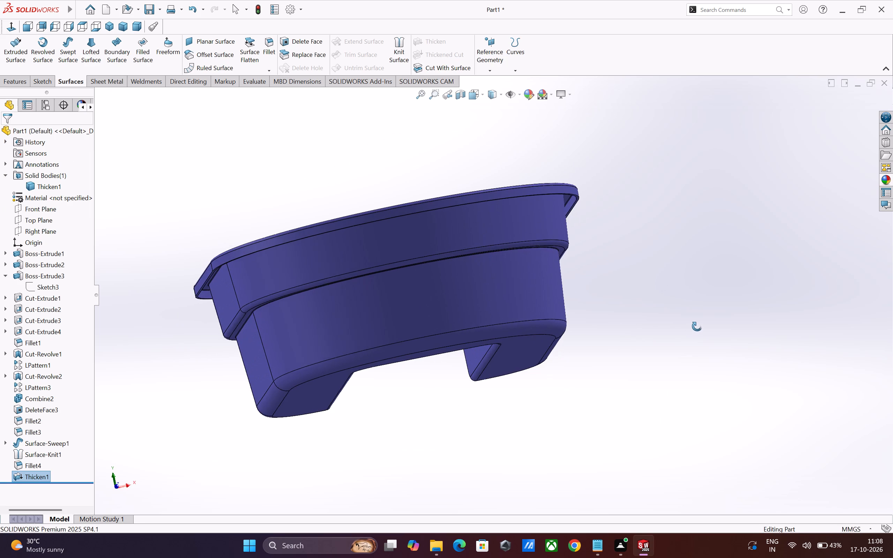
middle_click_drag(697, 326, 628, 368)
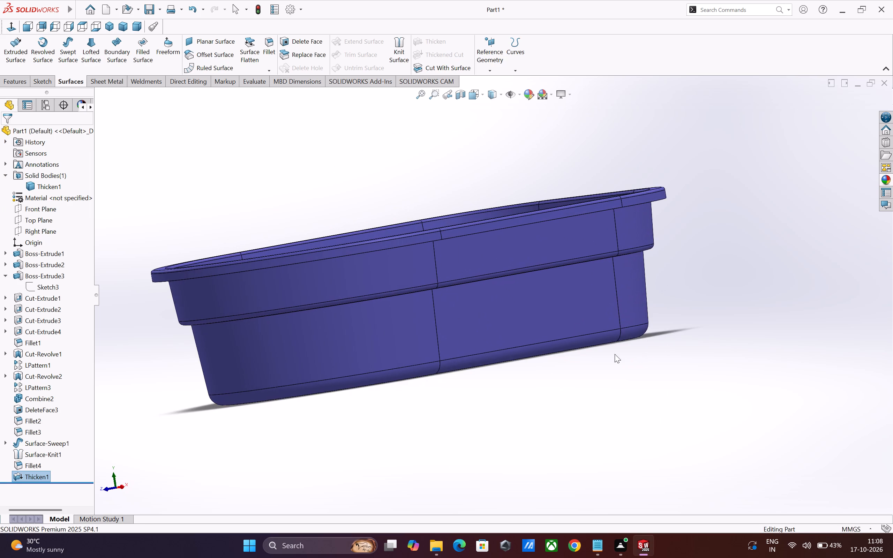
scroll(567, 312, "down", 4)
middle_click_drag(580, 326, 606, 250)
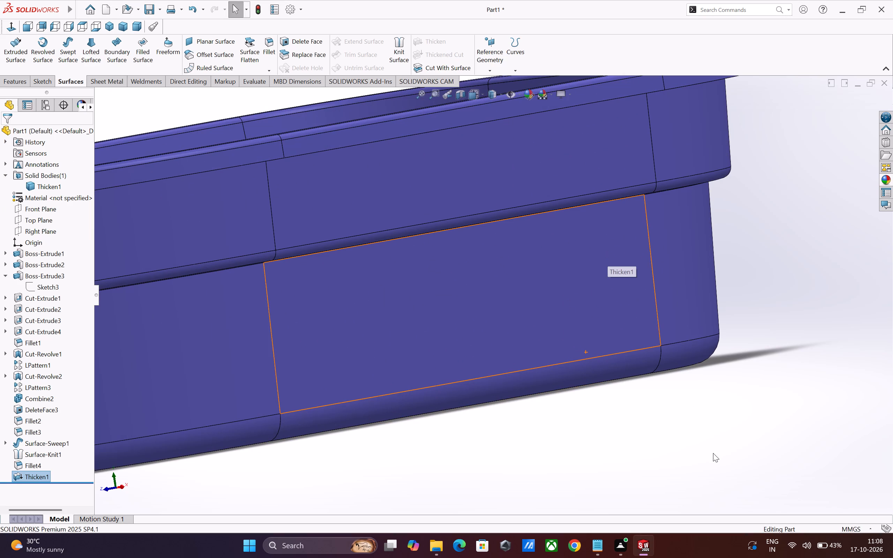
middle_click_drag(713, 453, 752, 336)
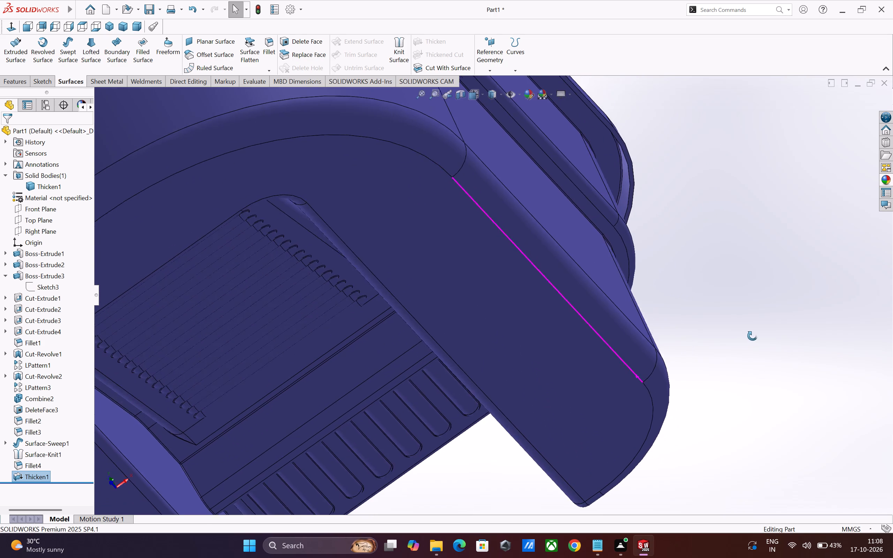
middle_click_drag(752, 336, 760, 333)
scroll(700, 424, "up", 1)
middle_click_drag(704, 422, 697, 433)
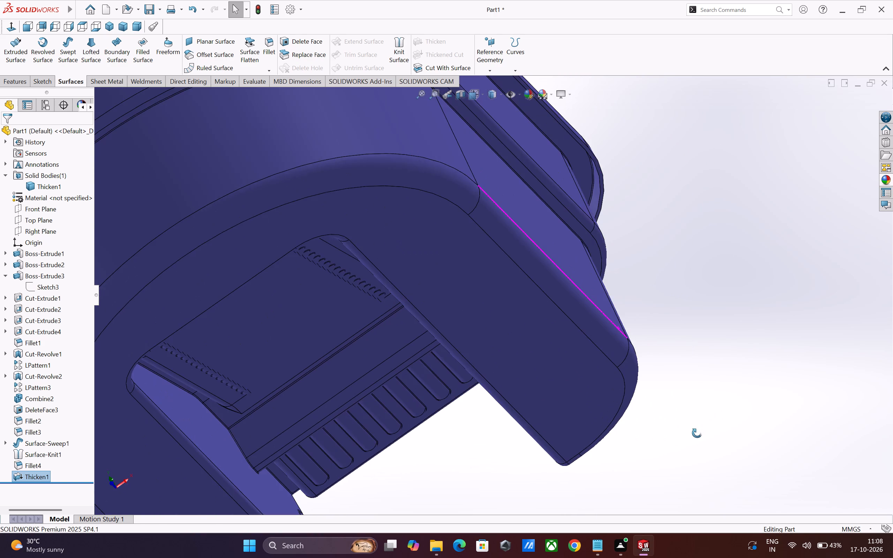
middle_click_drag(697, 433, 696, 473)
middle_click_drag(696, 473, 667, 379)
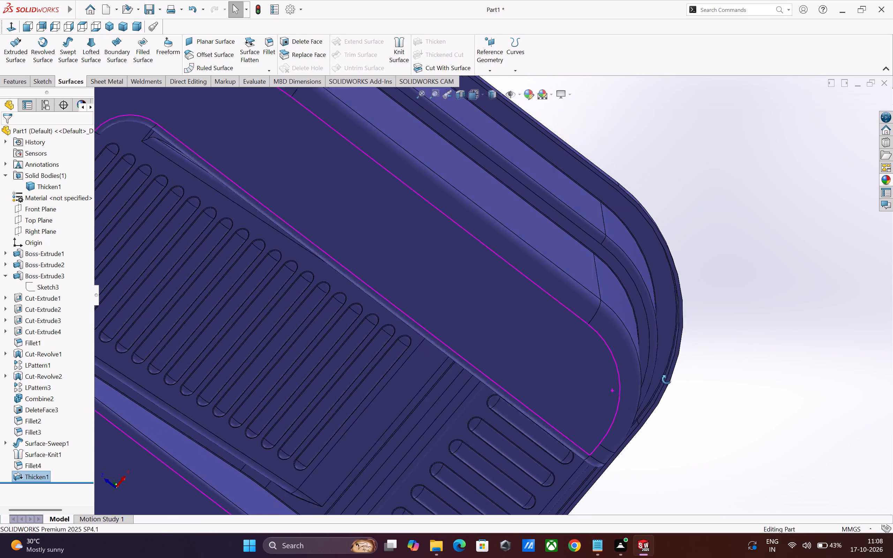
middle_click_drag(667, 379, 704, 516)
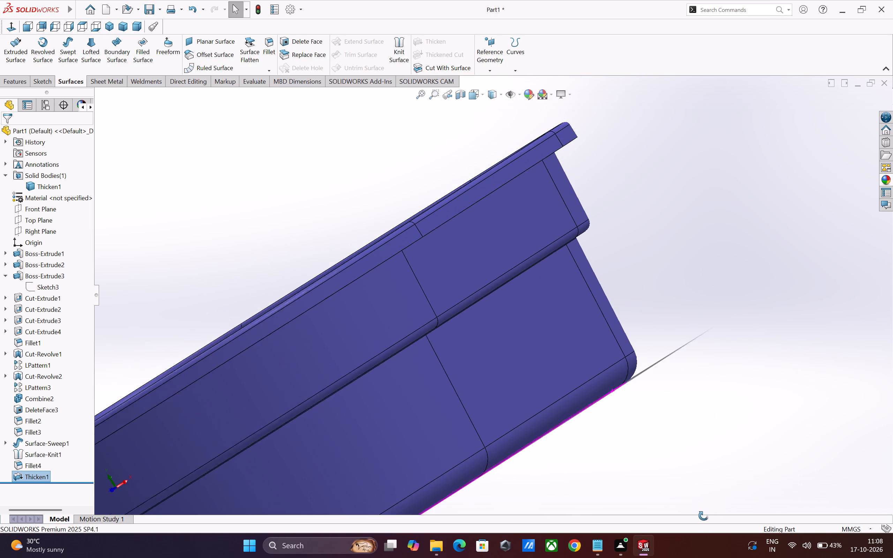
middle_click_drag(704, 516, 704, 516)
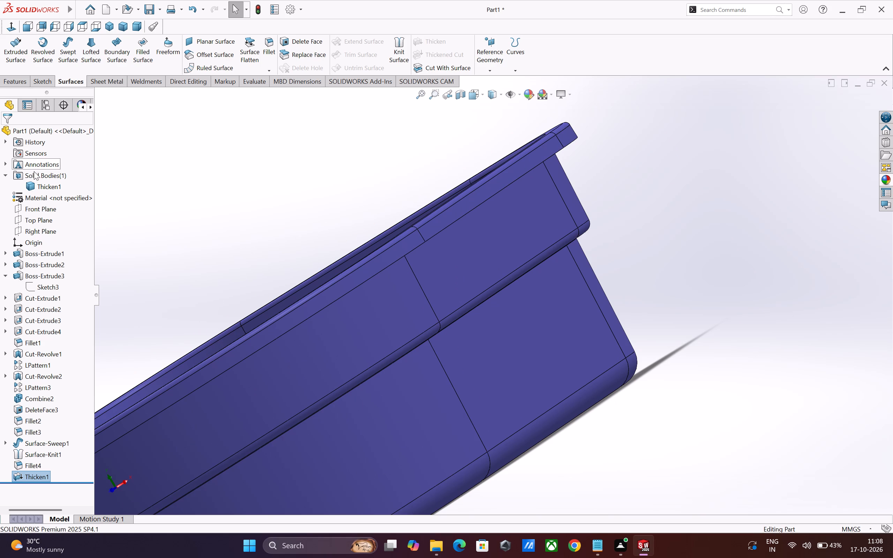
Assign the ABS material from the Plastics category of the SOLIDWORKS Materials library to the basin part.
left_click(29, 196)
right_click(45, 195)
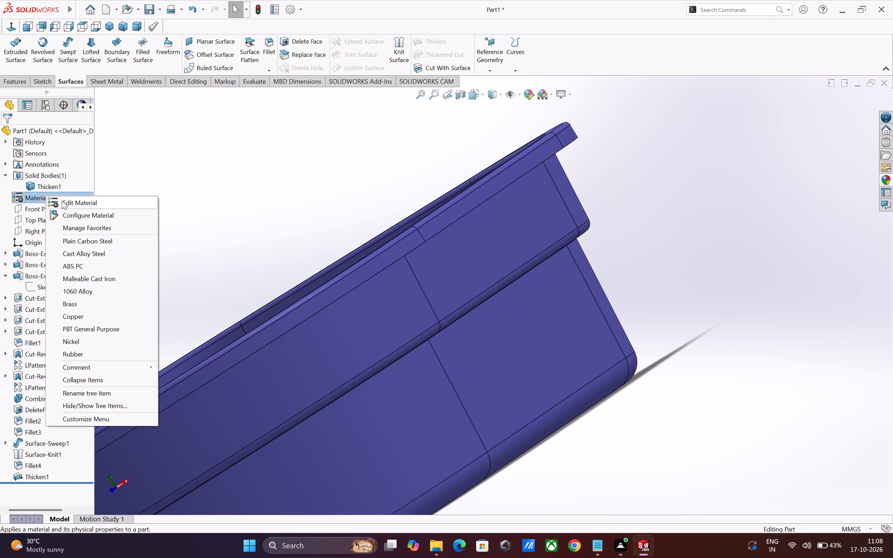
left_click(62, 201)
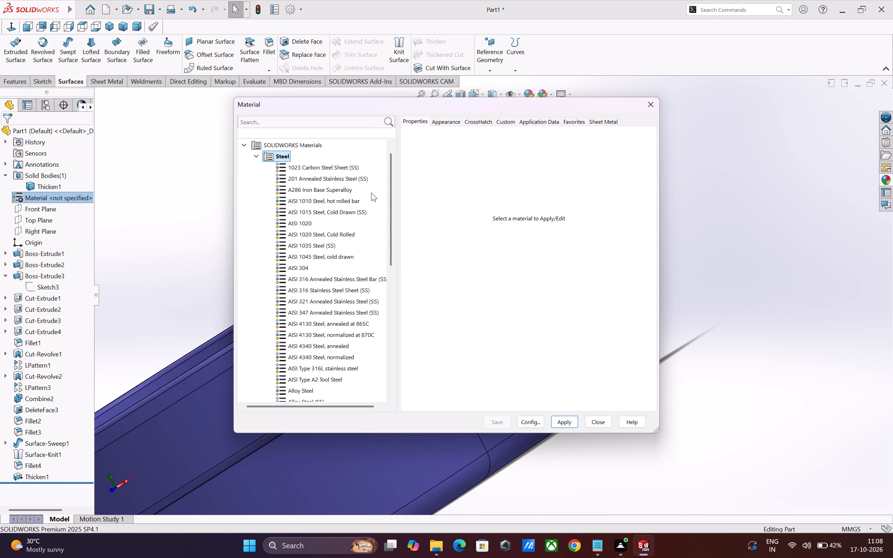
left_click(255, 156)
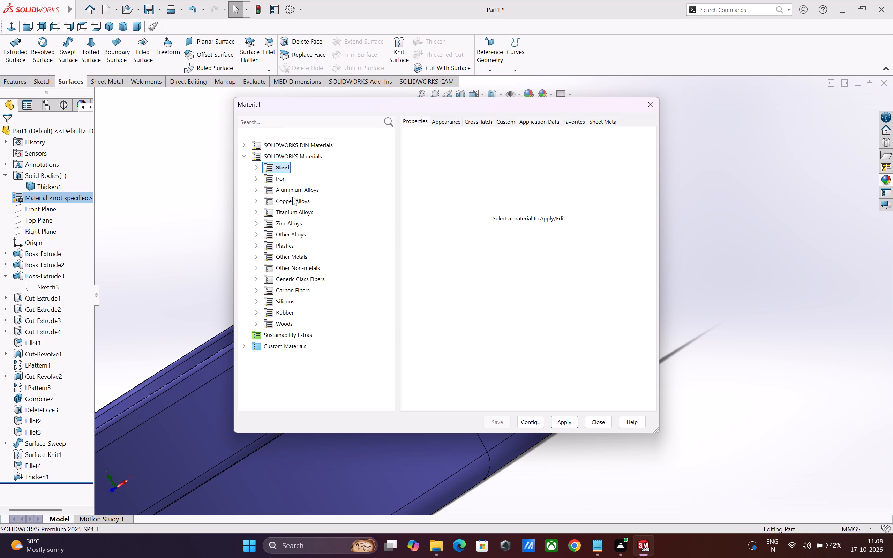
left_click(277, 246)
left_click(258, 247)
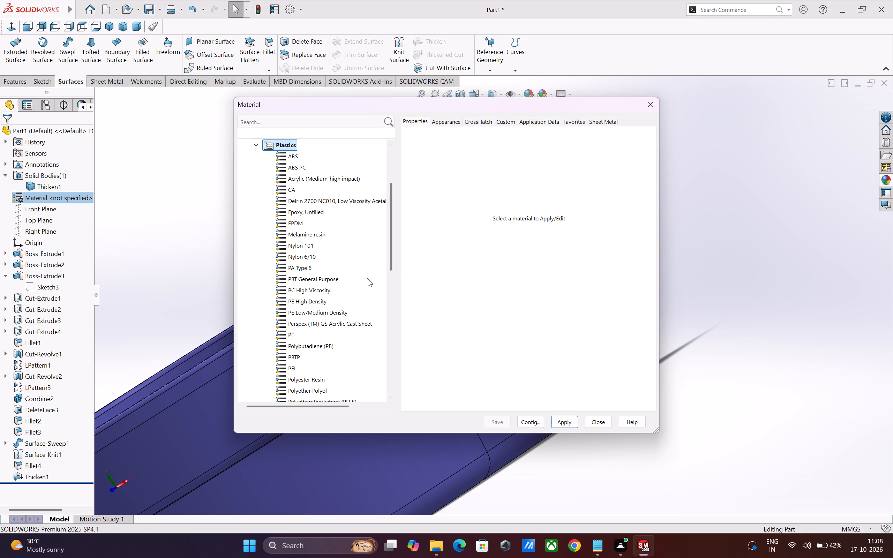
left_click(285, 156)
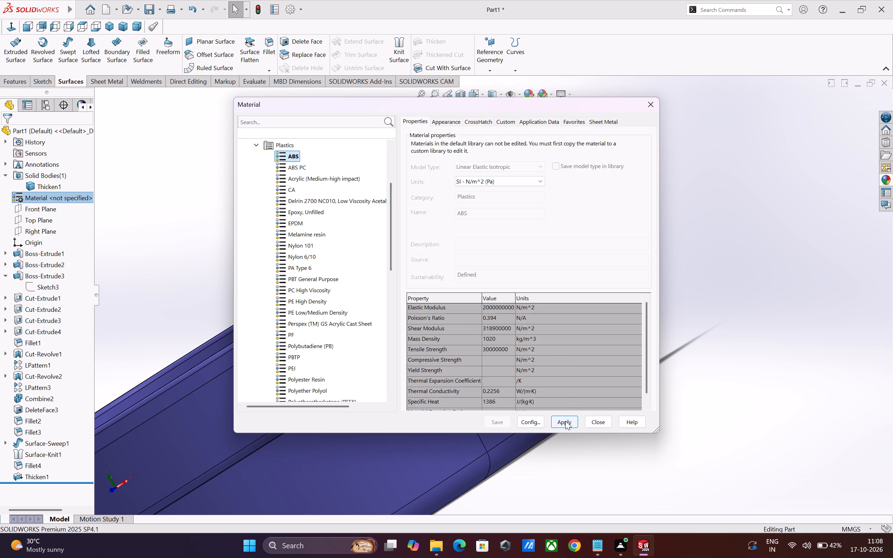
left_click(565, 422)
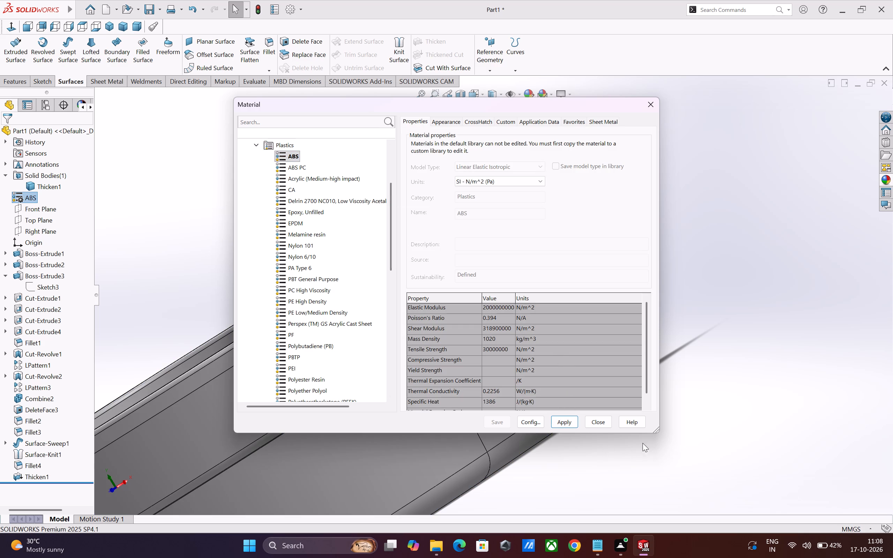
left_click(594, 422)
Recolour the whole part light blue with RGB 128, 128, 255 in its appearance settings.
scroll(608, 431, "up", 3)
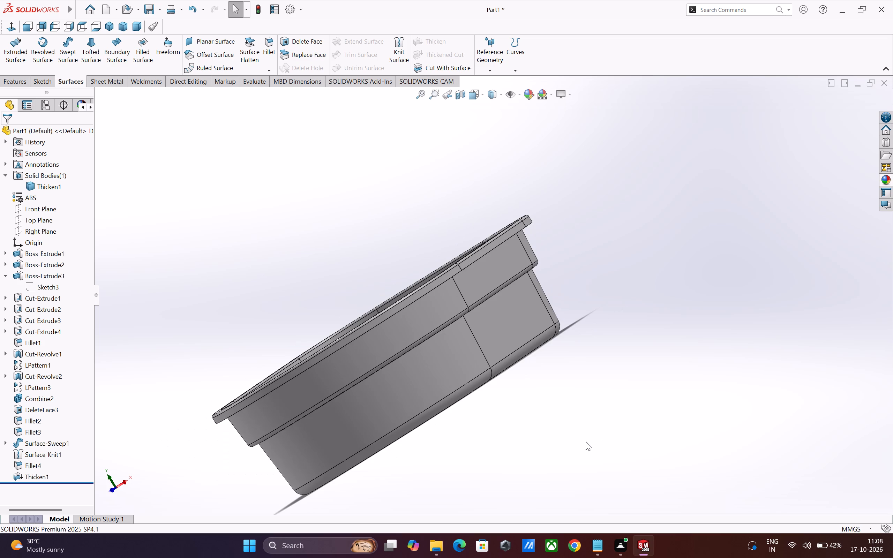
middle_click_drag(586, 442, 658, 436)
scroll(658, 436, "up", 2)
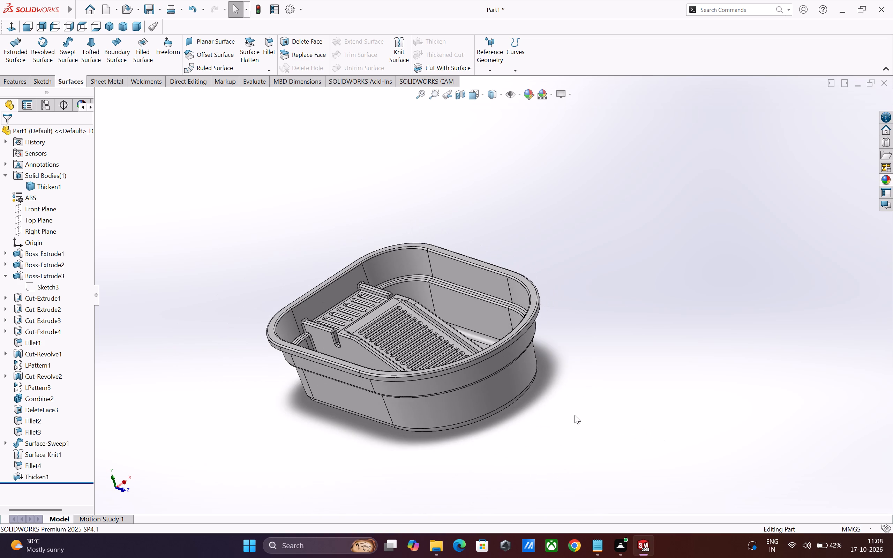
middle_click_drag(575, 415, 597, 407)
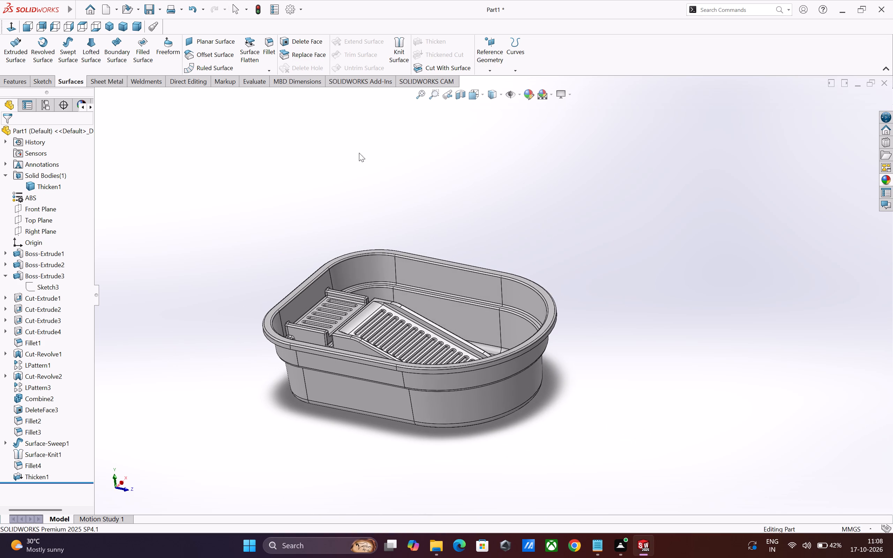
left_click(16, 131)
left_click(527, 91)
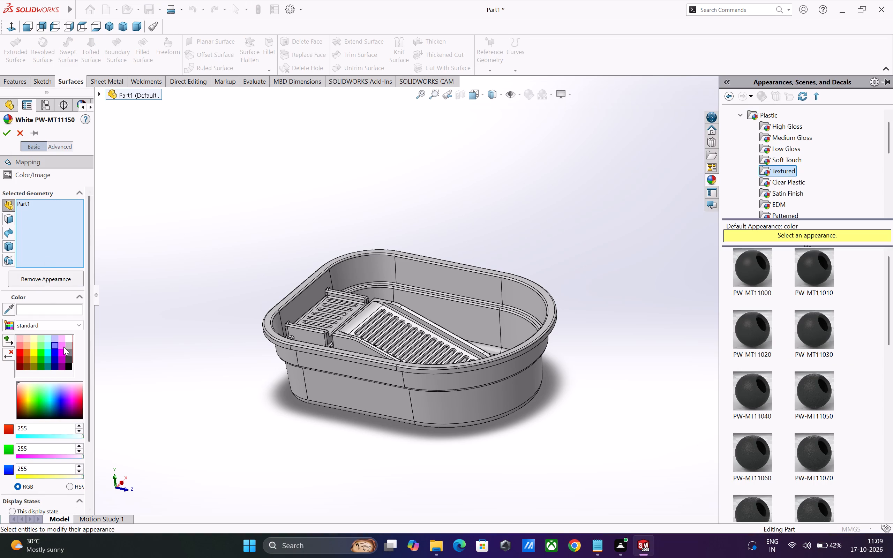
left_click(54, 345)
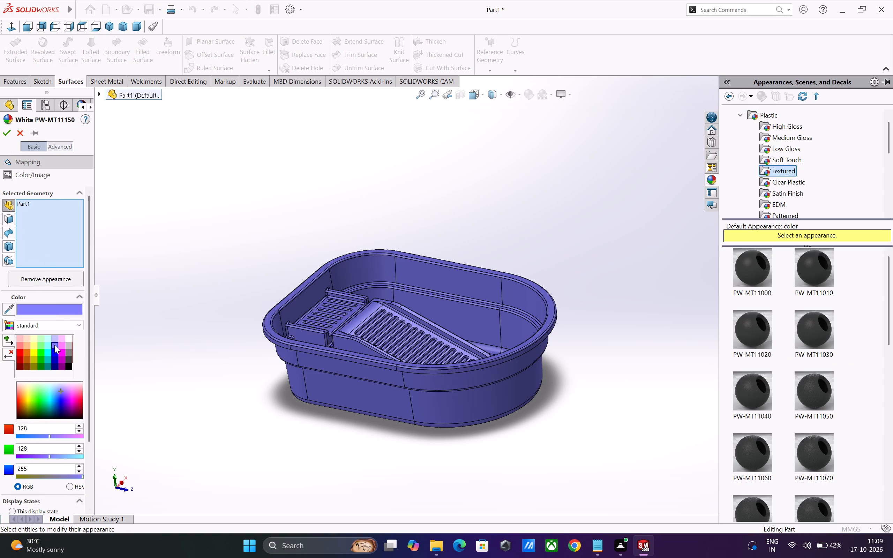
left_click(10, 136)
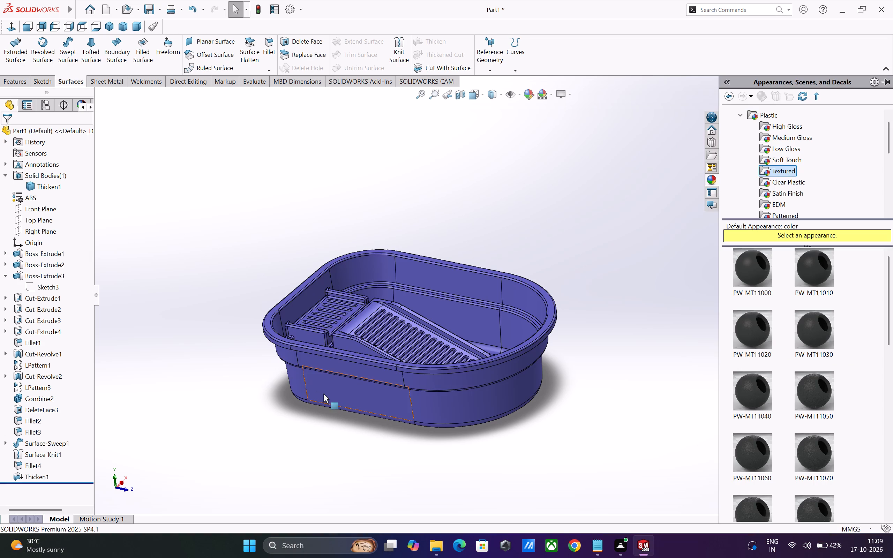
Examine the blue ABS basin from underneath, from the side and from above.
left_click(313, 431)
middle_click_drag(313, 442, 317, 239)
scroll(314, 244, "up", 1)
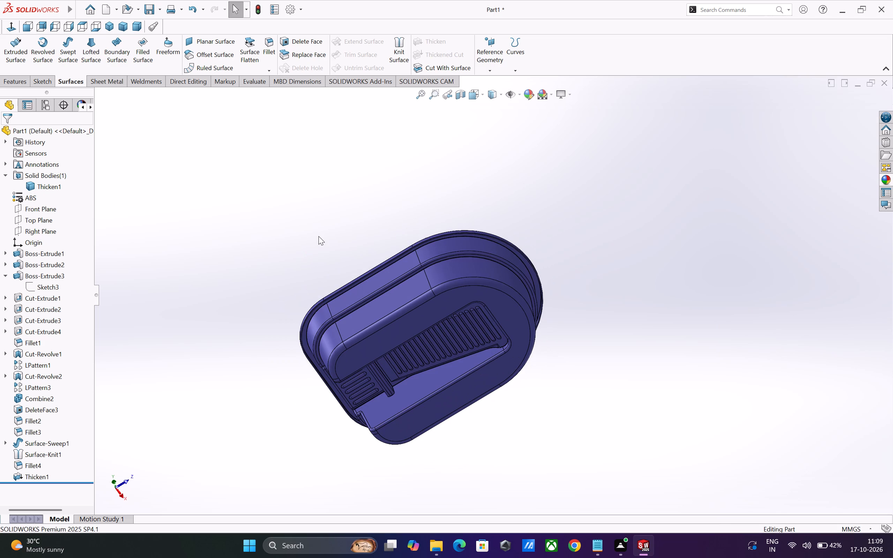
middle_click_drag(534, 519, 491, 451)
middle_click_drag(491, 451, 490, 450)
middle_click_drag(504, 402, 588, 408)
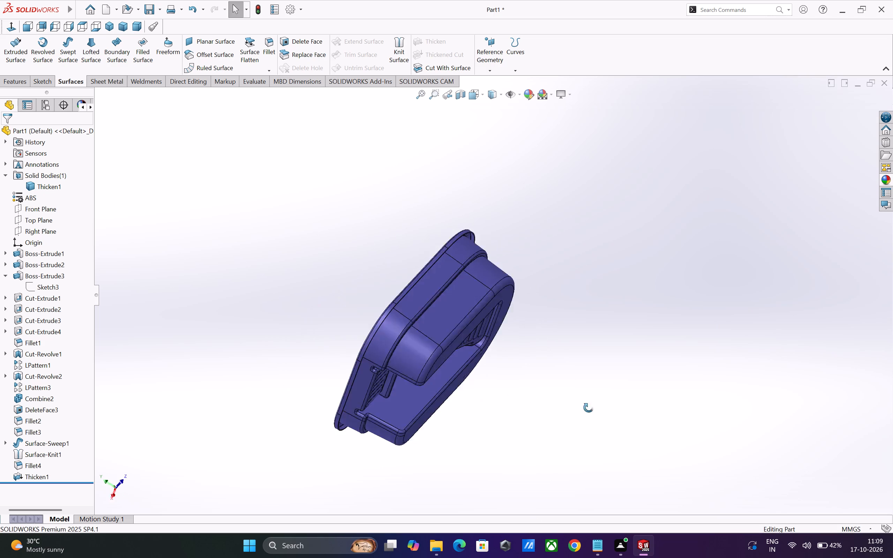
middle_click_drag(588, 408, 695, 385)
scroll(430, 363, "down", 2)
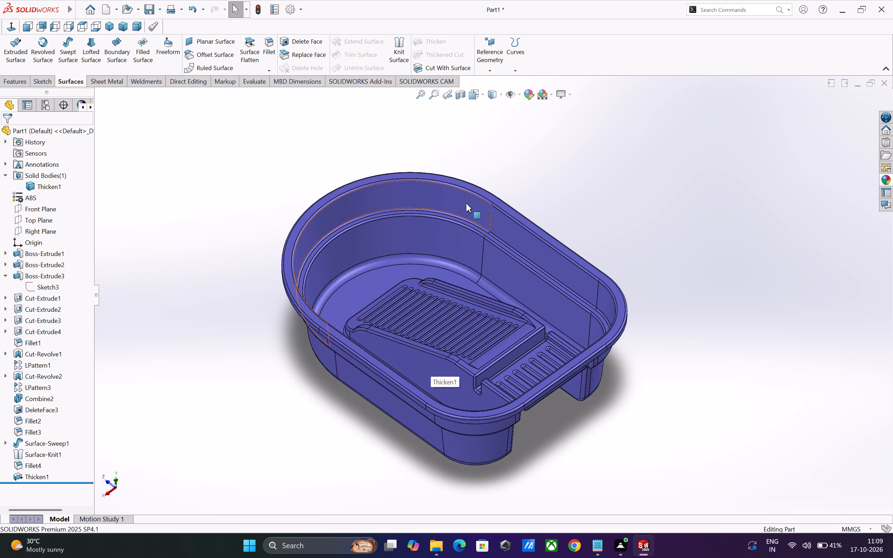
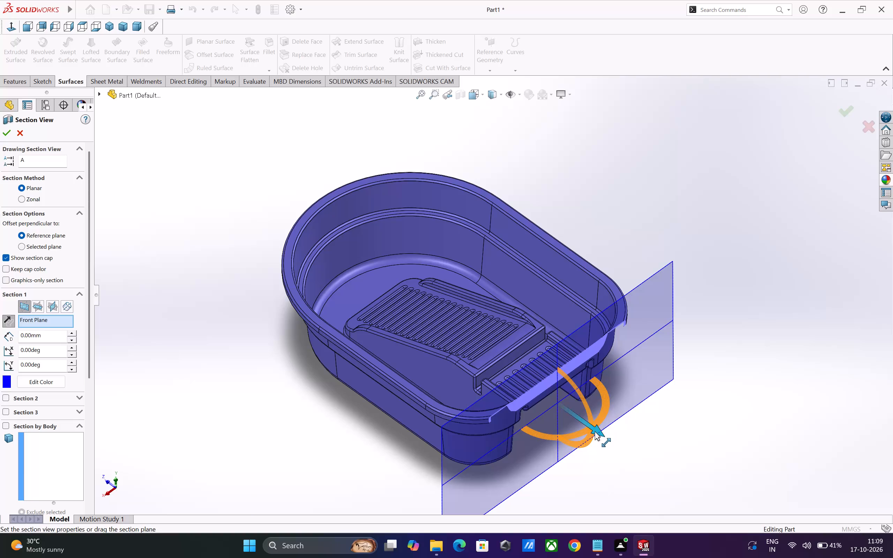
Offset the Front Plane section to 51 mm and examine the basin's ramp ribs and wall thickness in cross-section.
left_click_drag(595, 431, 561, 420)
middle_click_drag(583, 432, 530, 377)
middle_click(530, 377)
scroll(478, 318, "down", 2)
middle_click_drag(511, 398, 508, 377)
scroll(480, 322, "down", 3)
scroll(485, 343, "up", 1)
scroll(429, 276, "down", 2)
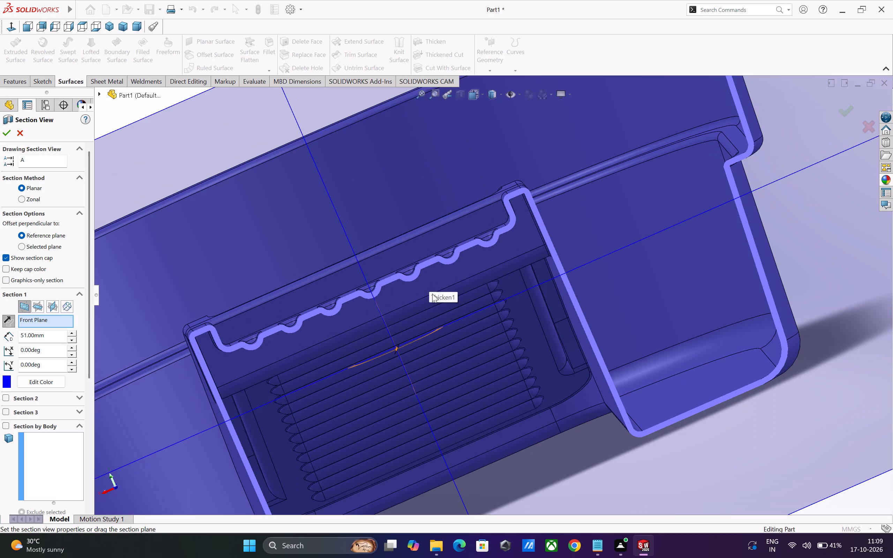
scroll(436, 311, "up", 2)
Switch the section to the Right Plane at 0 mm offset and examine the lengthwise profile of ramp, groove and platform.
left_click(48, 305)
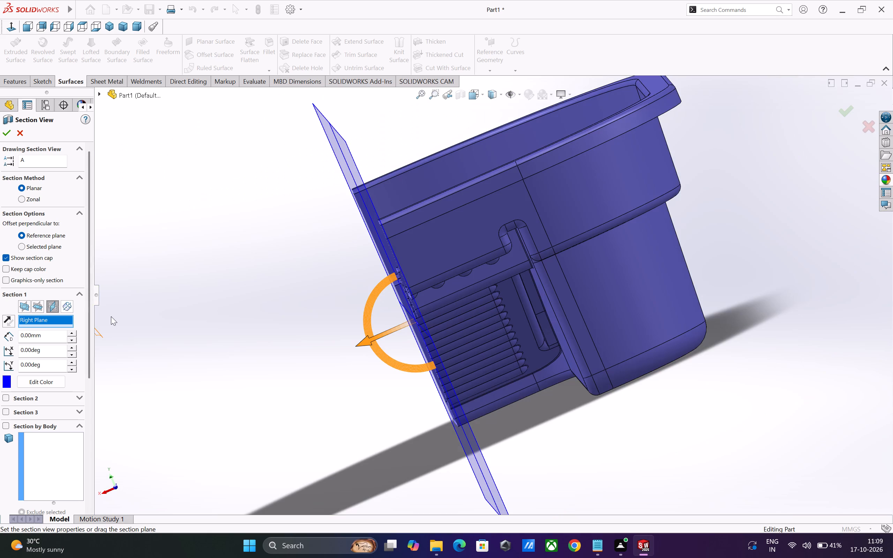
scroll(593, 441, "up", 2)
middle_click_drag(592, 435, 668, 395)
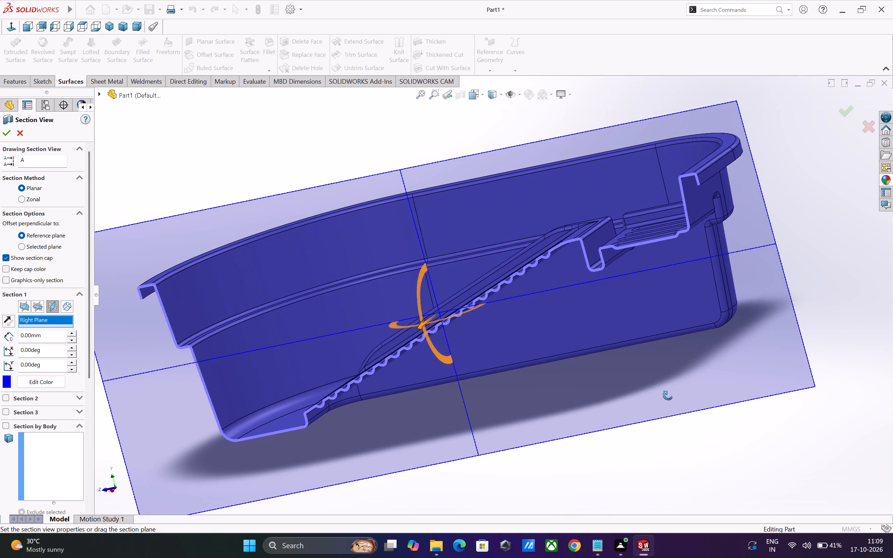
middle_click_drag(668, 395, 684, 388)
scroll(397, 342, "down", 1)
middle_click_drag(442, 382, 453, 370)
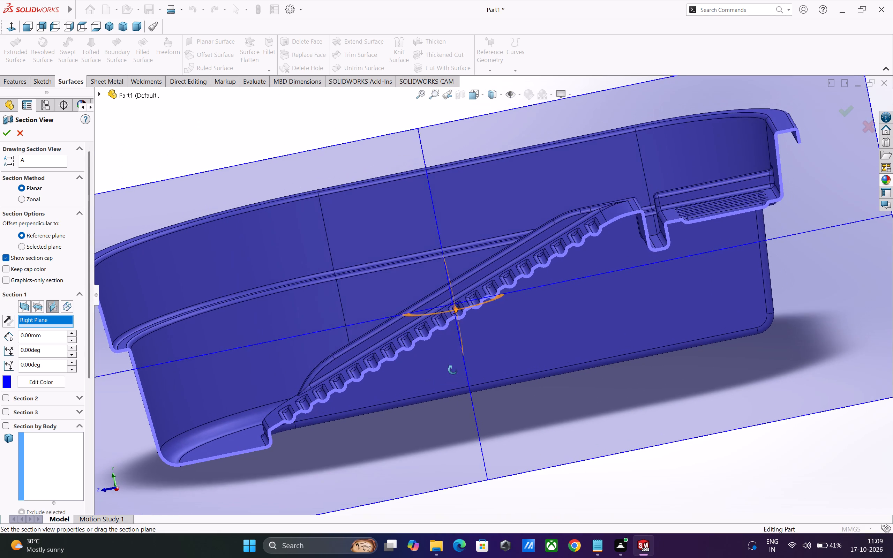
middle_click_drag(453, 370, 455, 358)
scroll(453, 359, "up", 2)
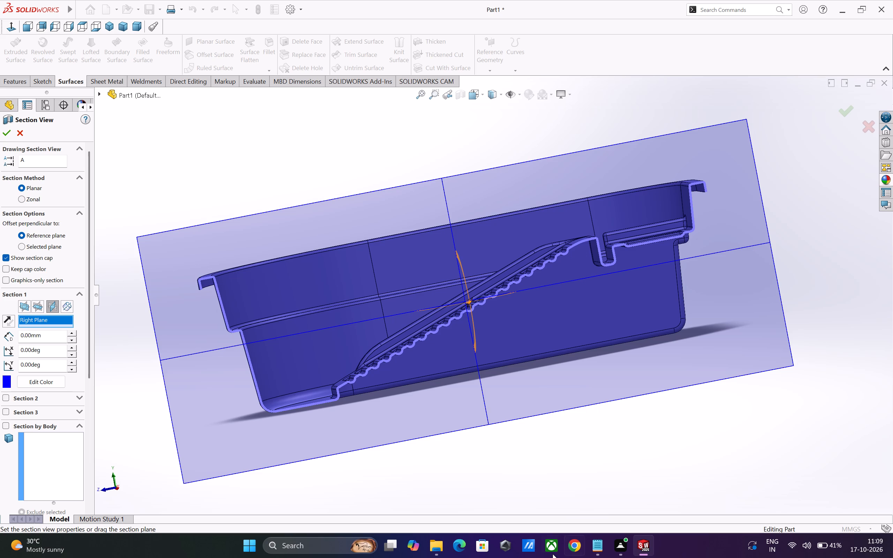
scroll(476, 391, "up", 1)
scroll(471, 319, "down", 1)
scroll(461, 348, "up", 1)
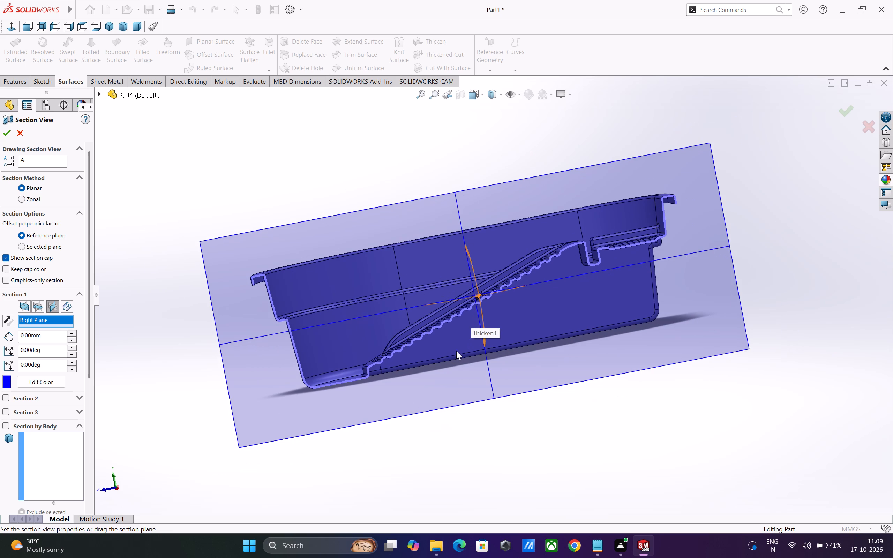
Examine the rim lip, stepped wall and ramp corrugations up close in the Right Plane section.
scroll(319, 302, "down", 4)
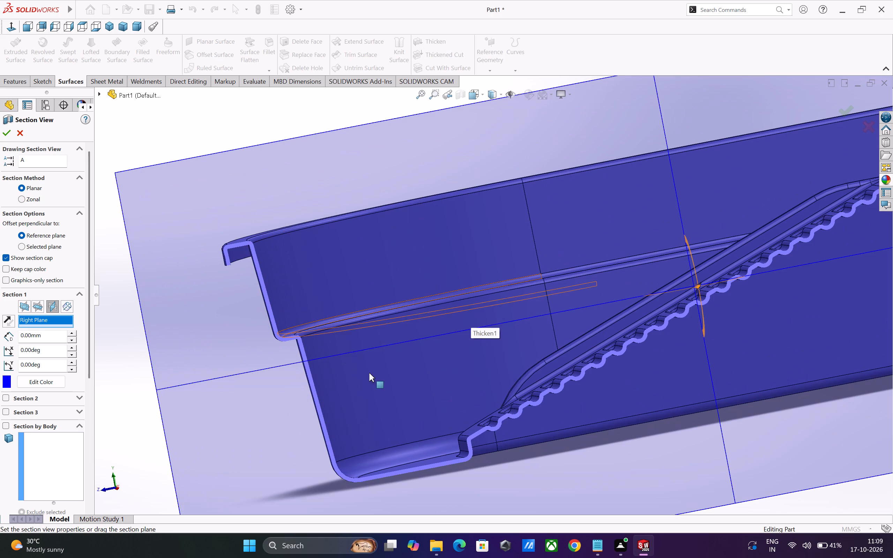
middle_click_drag(369, 373, 351, 380)
middle_click_drag(441, 386, 423, 396)
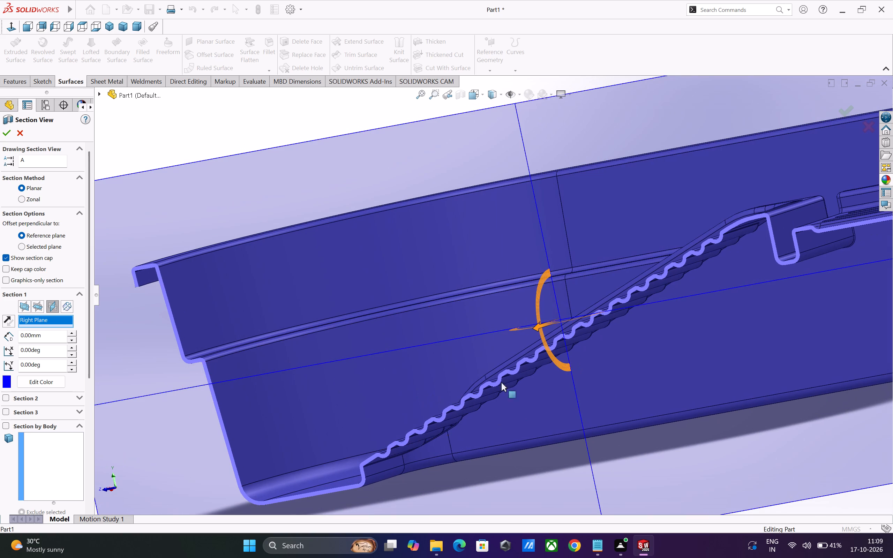
middle_click_drag(533, 374, 510, 389)
middle_click_drag(587, 375, 553, 395)
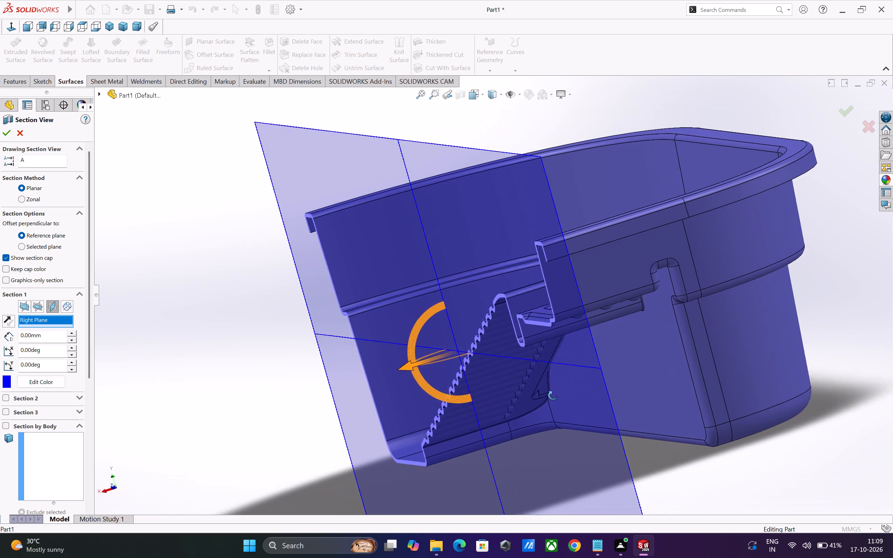
middle_click_drag(553, 395, 636, 371)
scroll(636, 371, "up", 2)
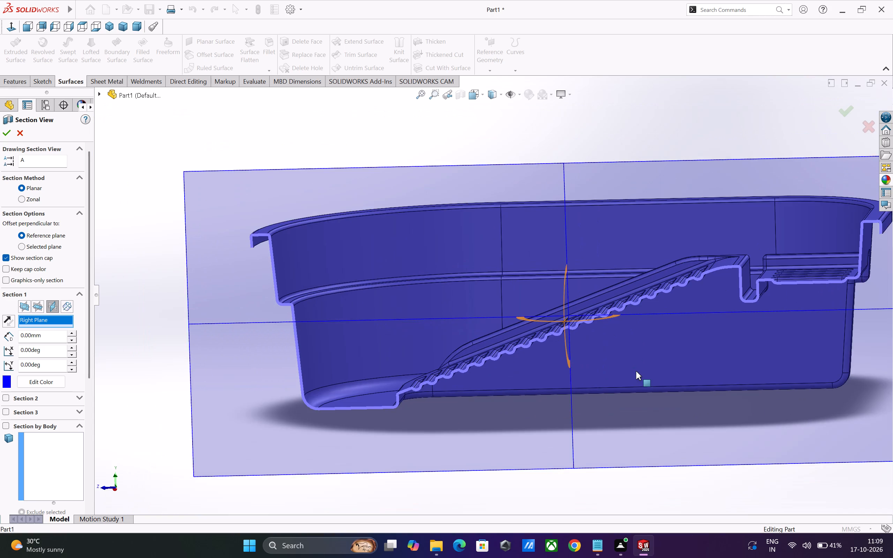
scroll(636, 371, "up", 1)
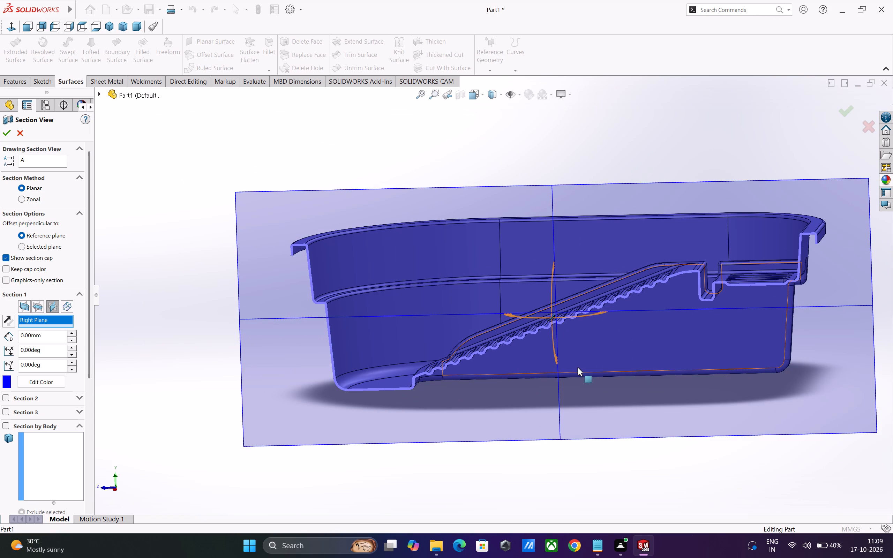
Move the Right Plane section to a -56 mm offset and examine the cut along the ramp's side and platform.
middle_click_drag(576, 369, 539, 412)
left_click_drag(525, 333, 539, 323)
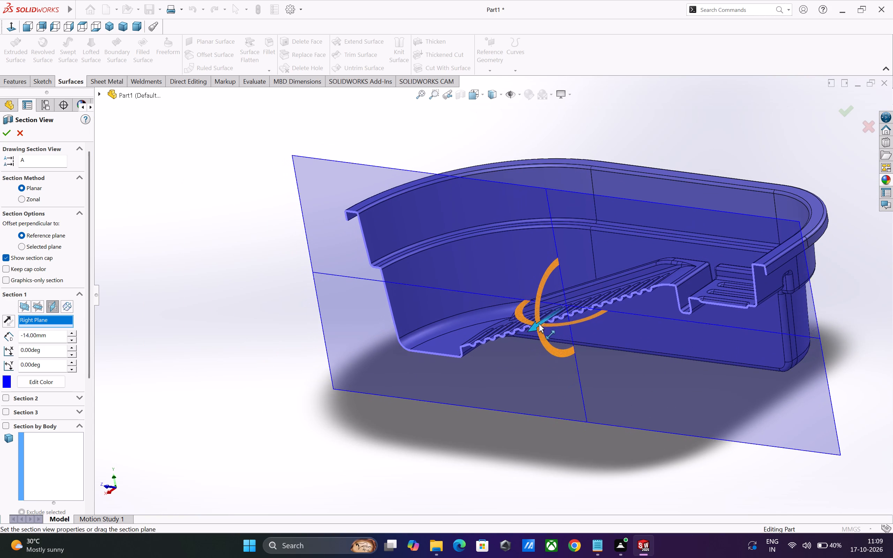
left_click_drag(539, 323, 566, 307)
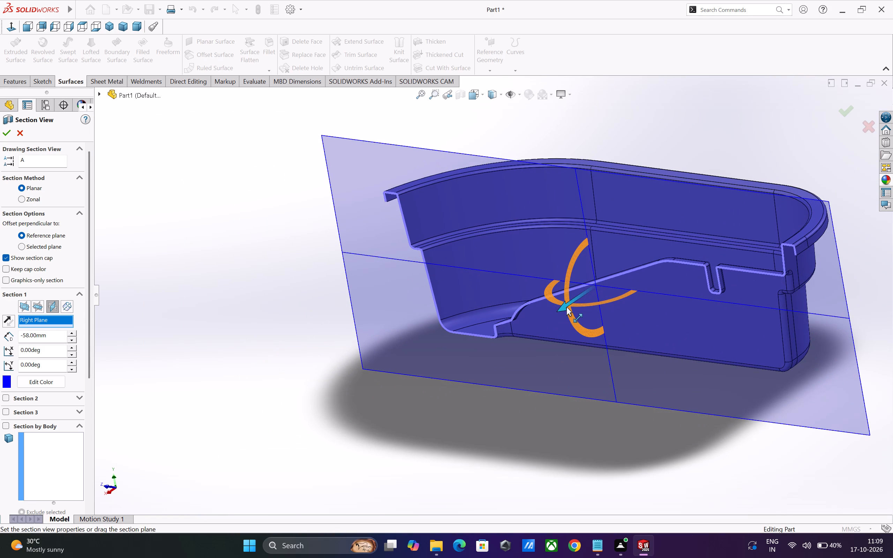
left_click(566, 307)
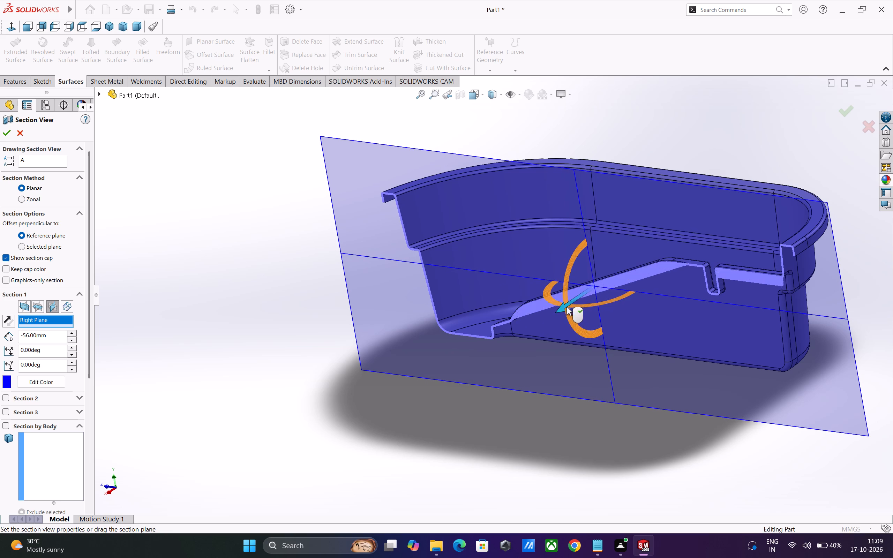
middle_click_drag(570, 439, 592, 429)
scroll(570, 439, "up", 1)
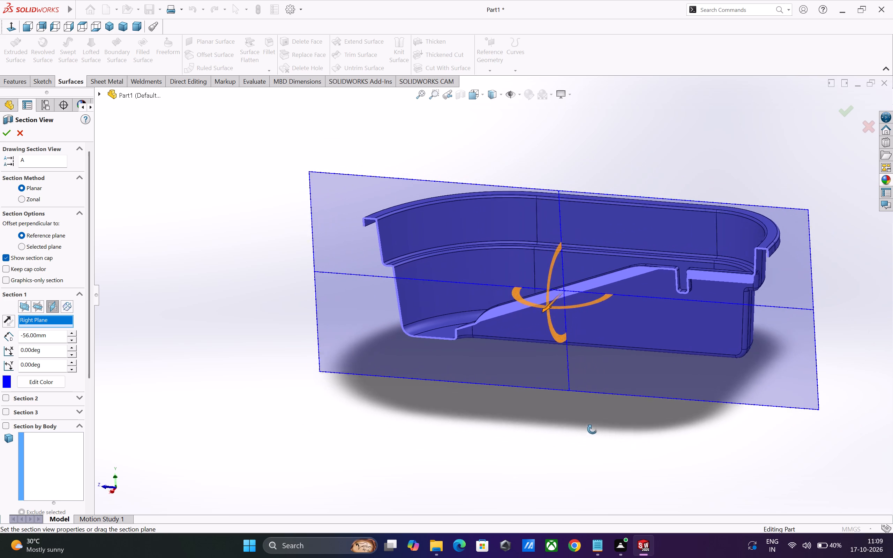
middle_click_drag(592, 429, 606, 425)
scroll(675, 266, "down", 5)
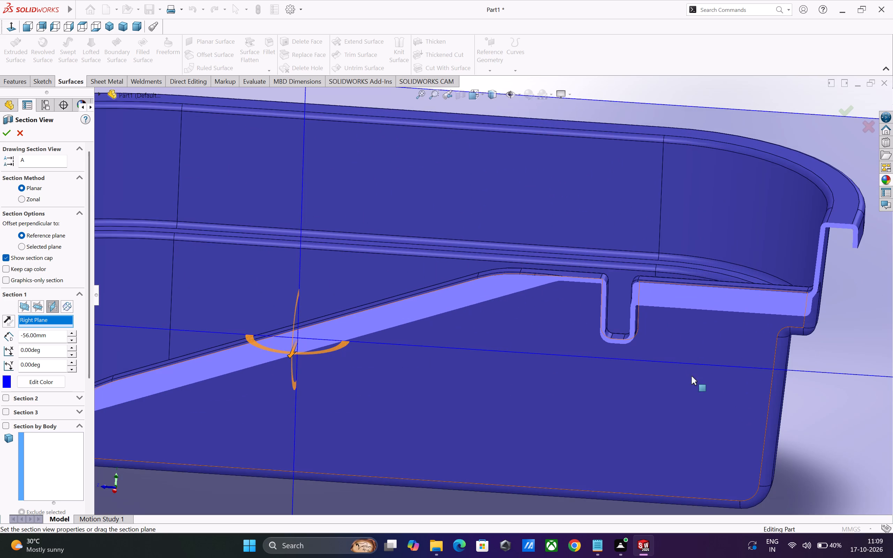
middle_click_drag(680, 383, 631, 434)
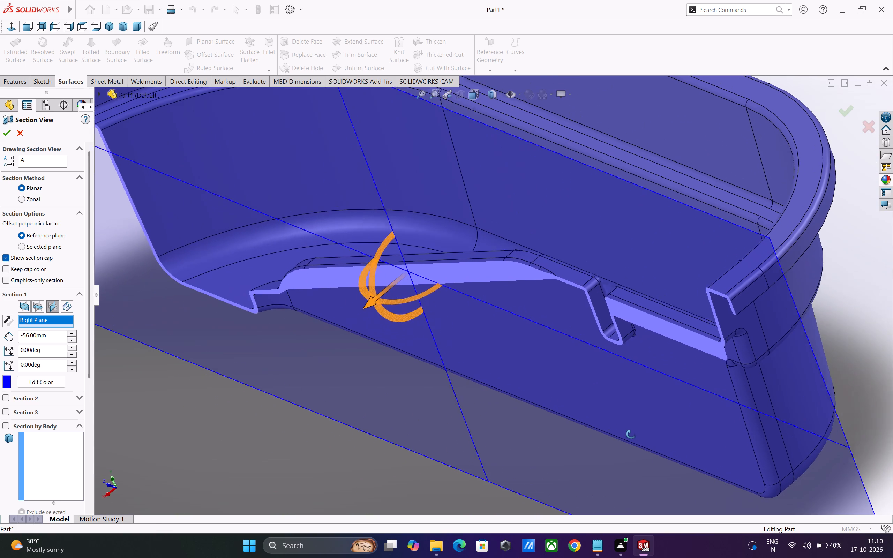
middle_click_drag(631, 434, 707, 437)
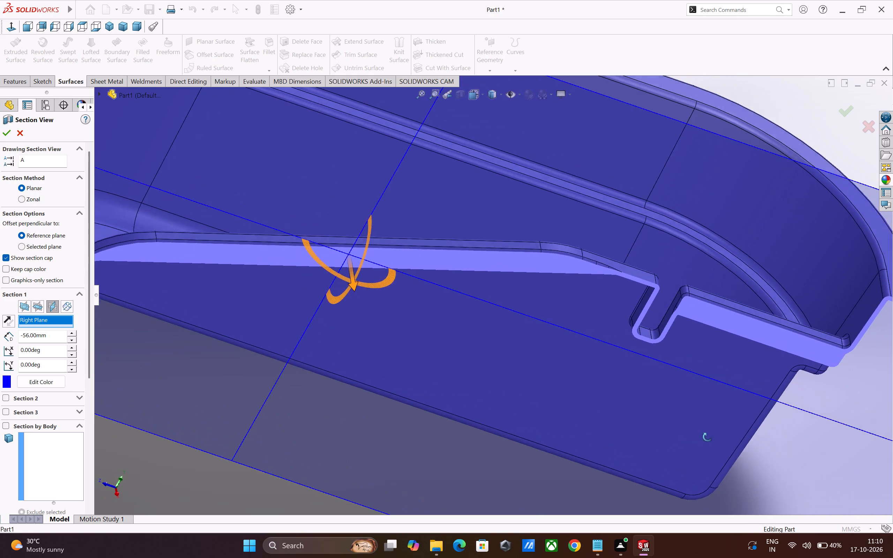
middle_click_drag(707, 437, 730, 434)
scroll(730, 434, "up", 2)
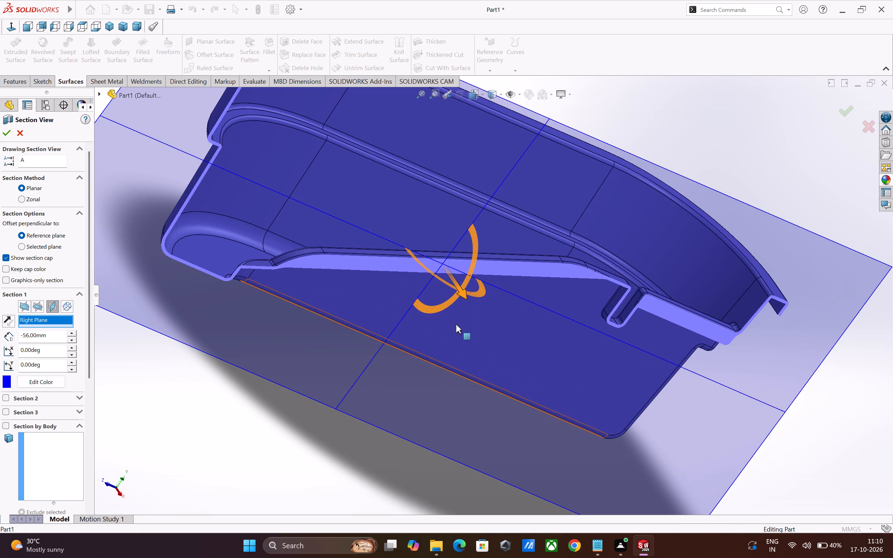
Move the Right Plane section to a -64 mm offset, examine the cut through the ramp's side wall, and close the section view.
left_click_drag(462, 295, 461, 295)
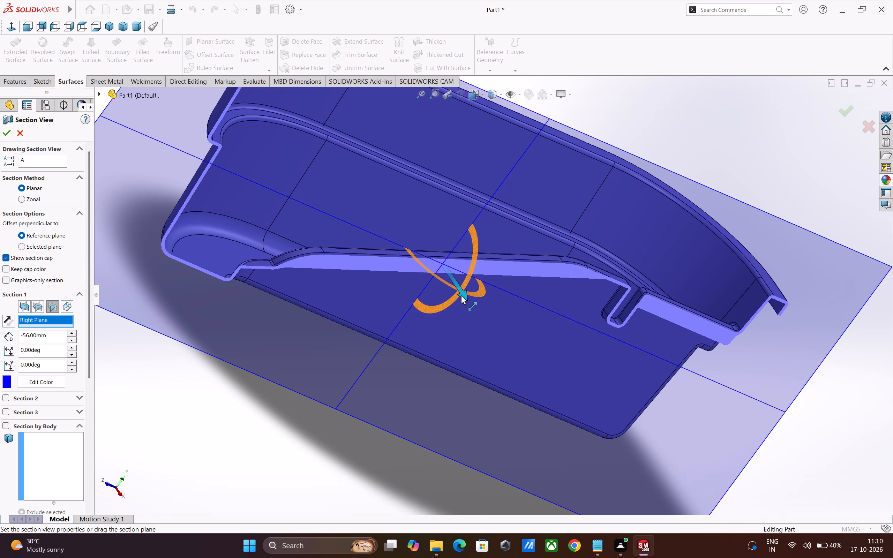
left_click_drag(461, 295, 462, 288)
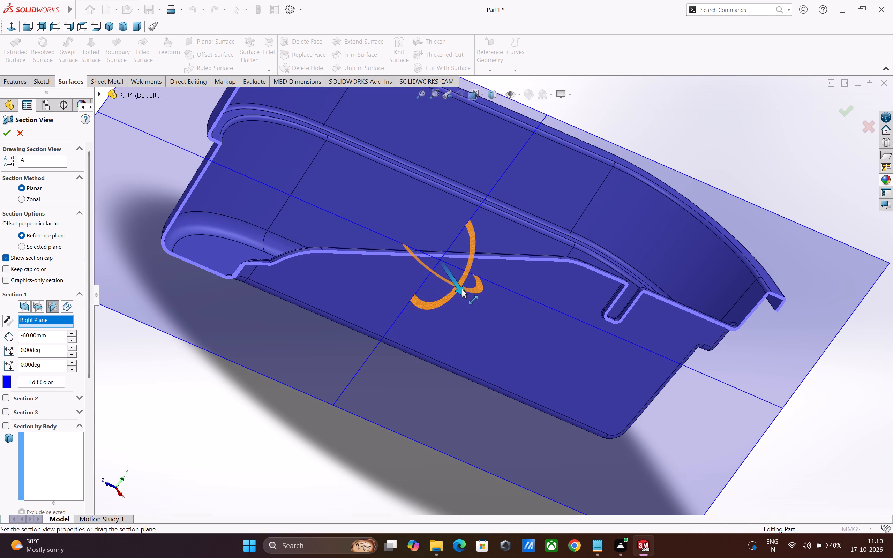
left_click_drag(462, 288, 461, 283)
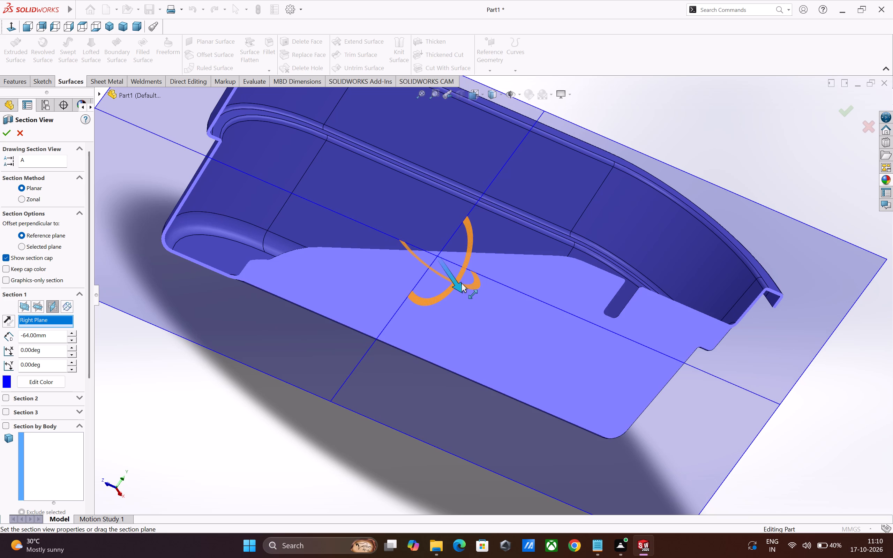
left_click_drag(461, 283, 461, 284)
left_click(486, 421)
middle_click_drag(486, 428, 441, 430)
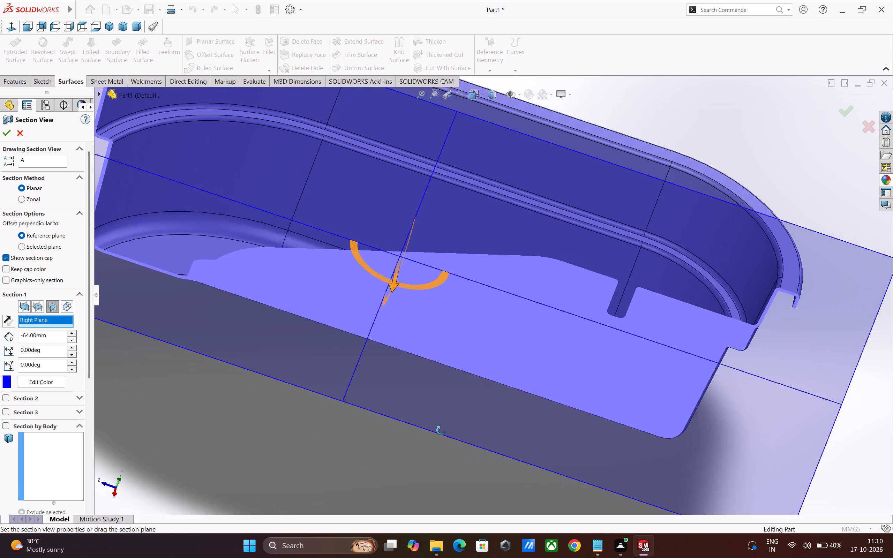
middle_click_drag(441, 430, 402, 455)
scroll(383, 465, "up", 1)
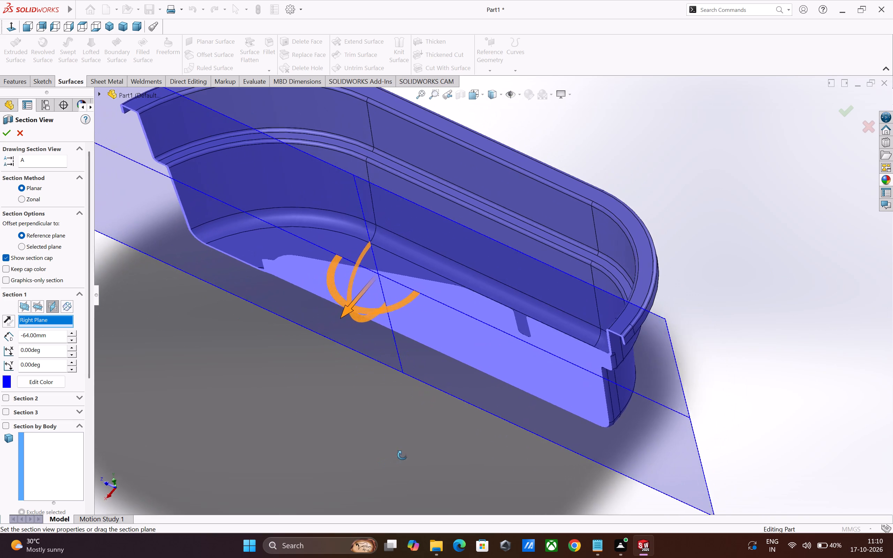
middle_click_drag(402, 455, 447, 433)
scroll(447, 433, "up", 1)
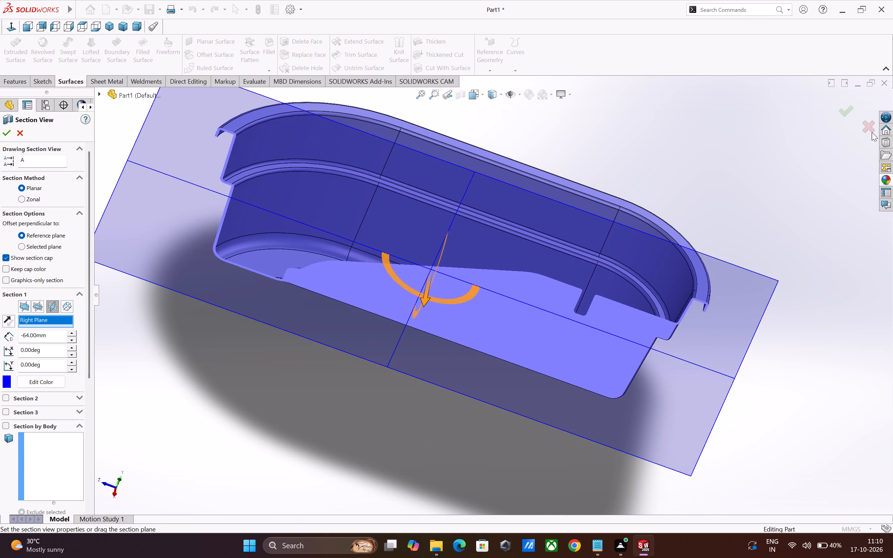
left_click(869, 125)
Examine the complete uncut basin from the sides, from above and from its open platform end.
scroll(589, 368, "up", 3)
left_click(650, 359)
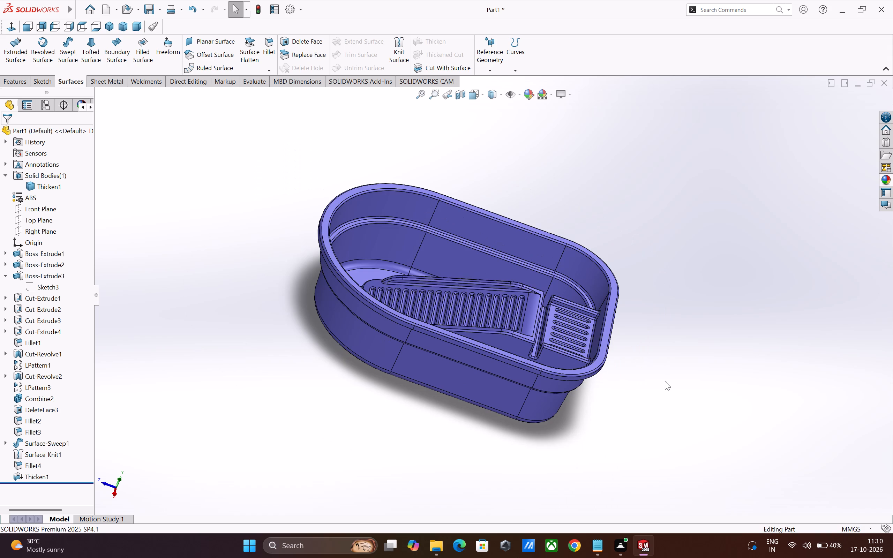
middle_click_drag(661, 382, 665, 330)
scroll(646, 354, "up", 1)
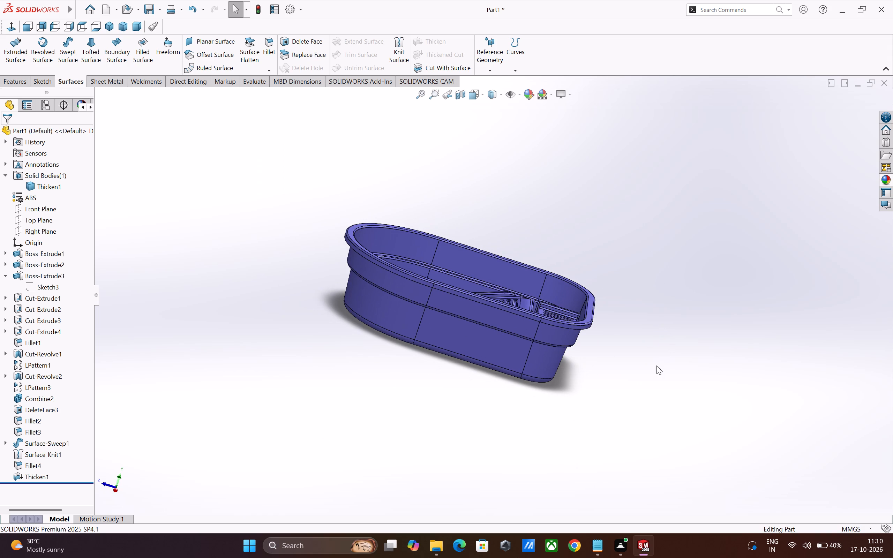
scroll(609, 337, "up", 3)
scroll(615, 314, "down", 1)
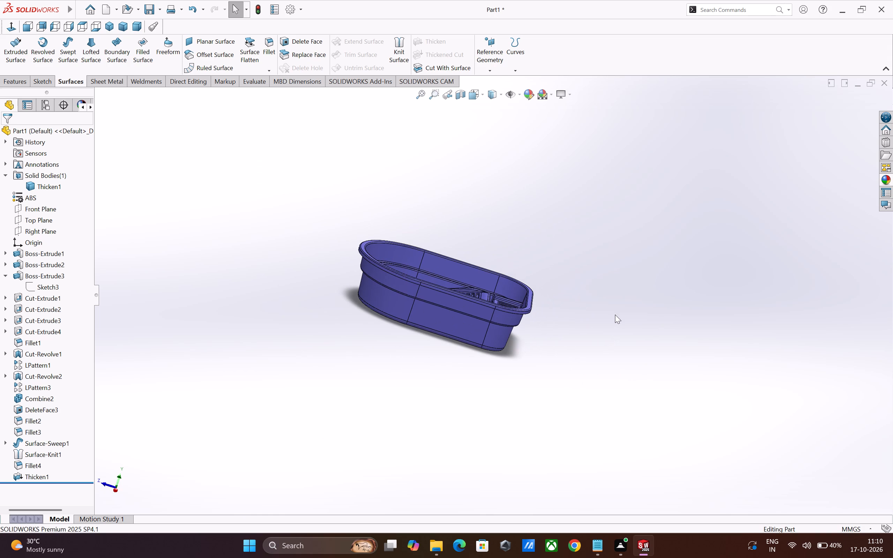
middle_click_drag(641, 413, 649, 409)
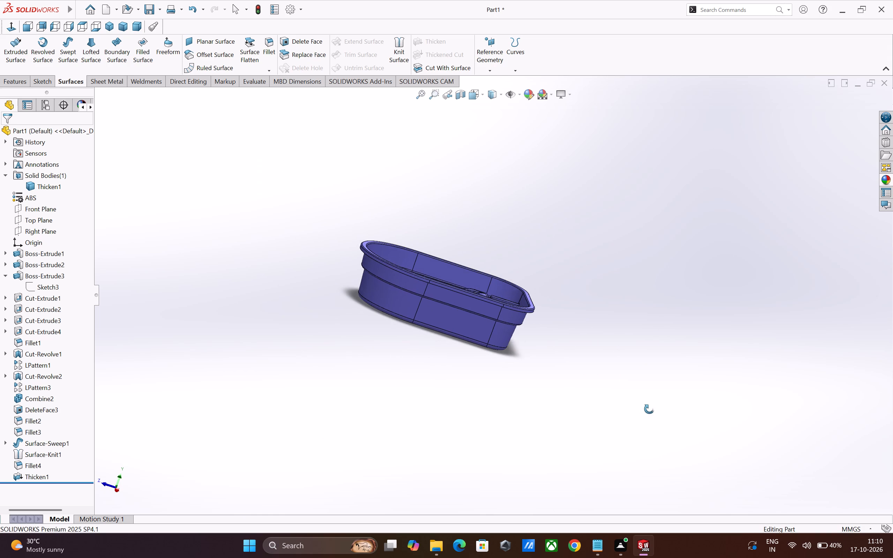
middle_click_drag(649, 409, 836, 423)
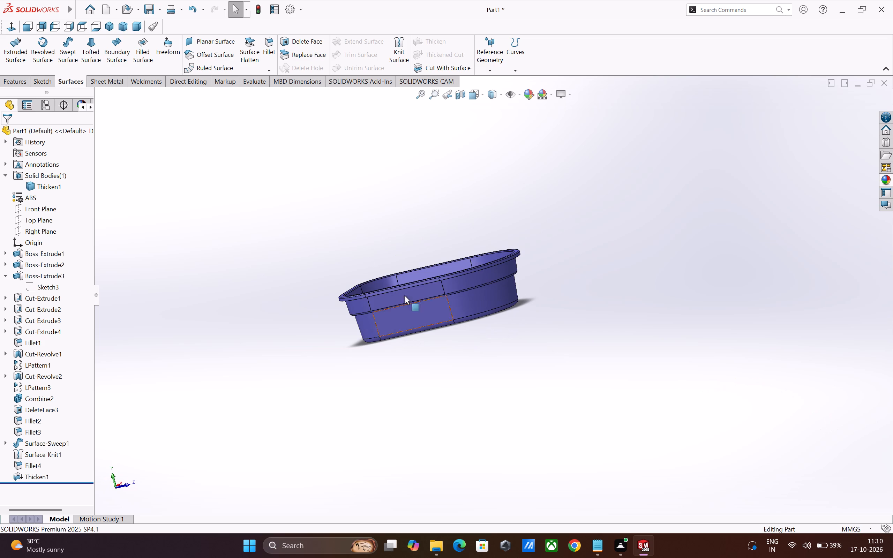
middle_click_drag(367, 292, 460, 395)
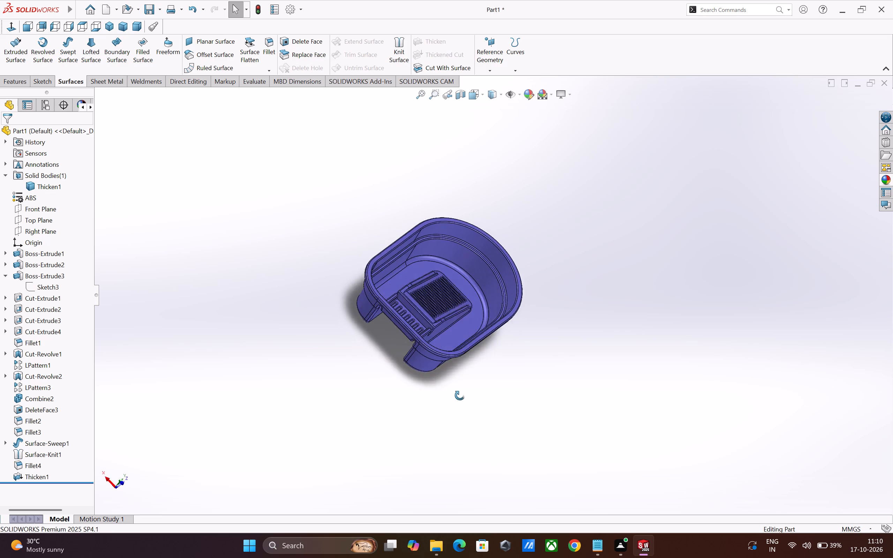
middle_click_drag(460, 395, 522, 446)
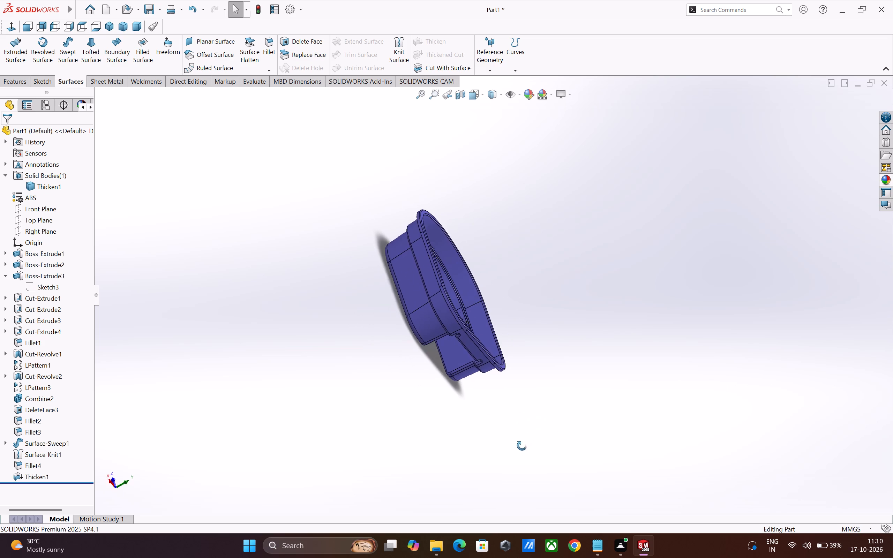
middle_click_drag(522, 446, 461, 481)
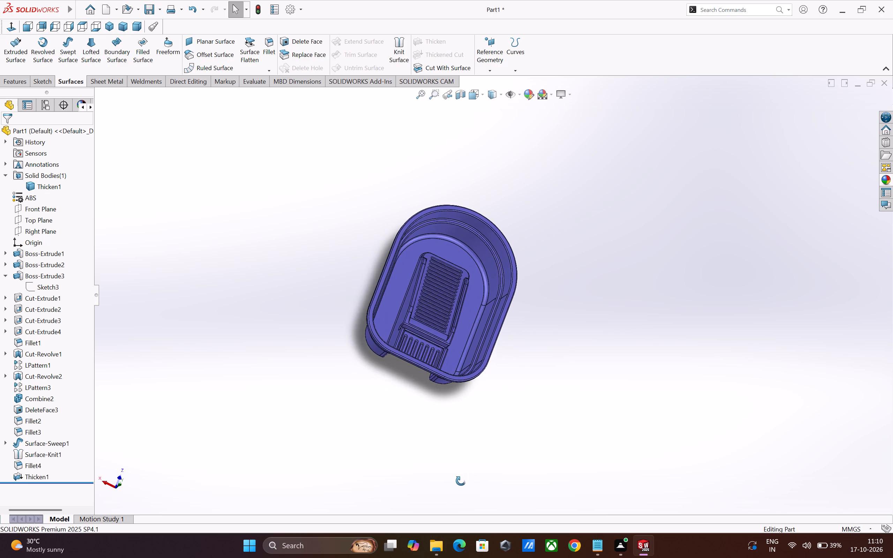
middle_click_drag(461, 481, 436, 489)
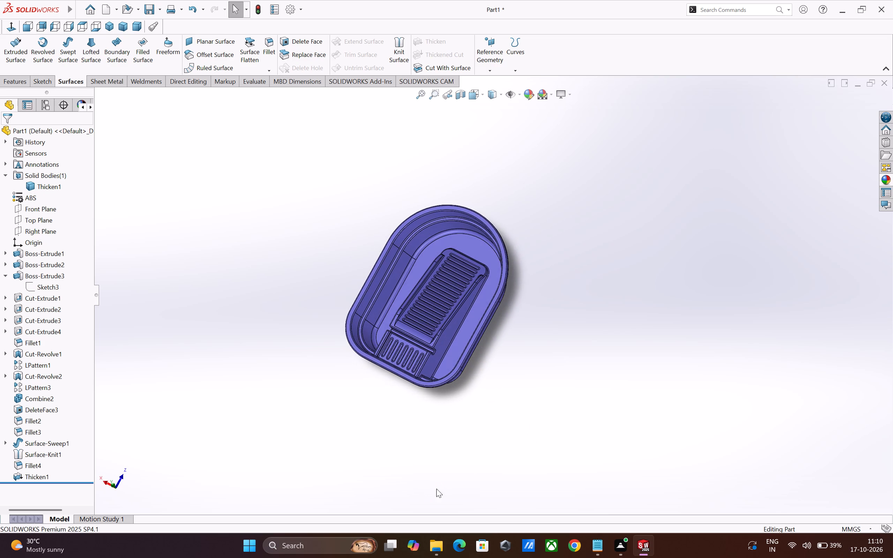
middle_click_drag(436, 489, 420, 496)
scroll(480, 318, "up", 3)
scroll(457, 263, "up", 2)
middle_click_drag(457, 263, 496, 263)
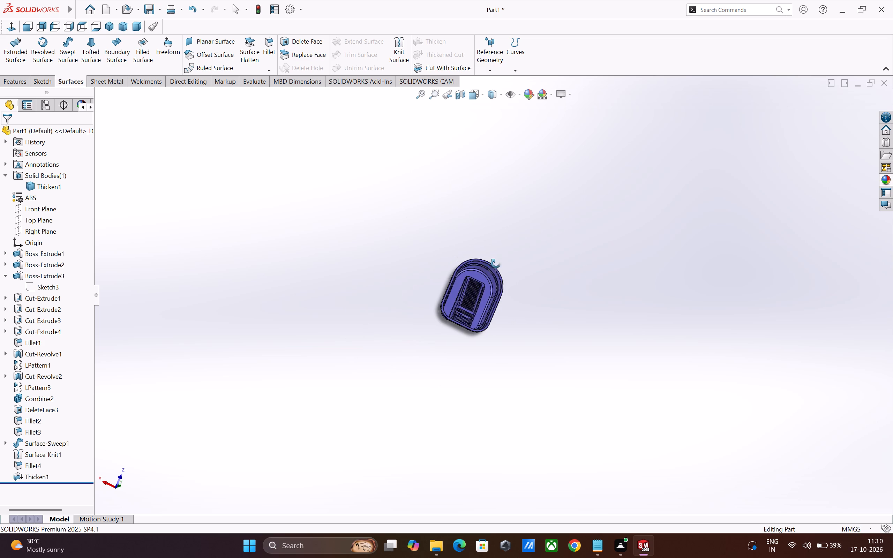
middle_click_drag(496, 263, 565, 258)
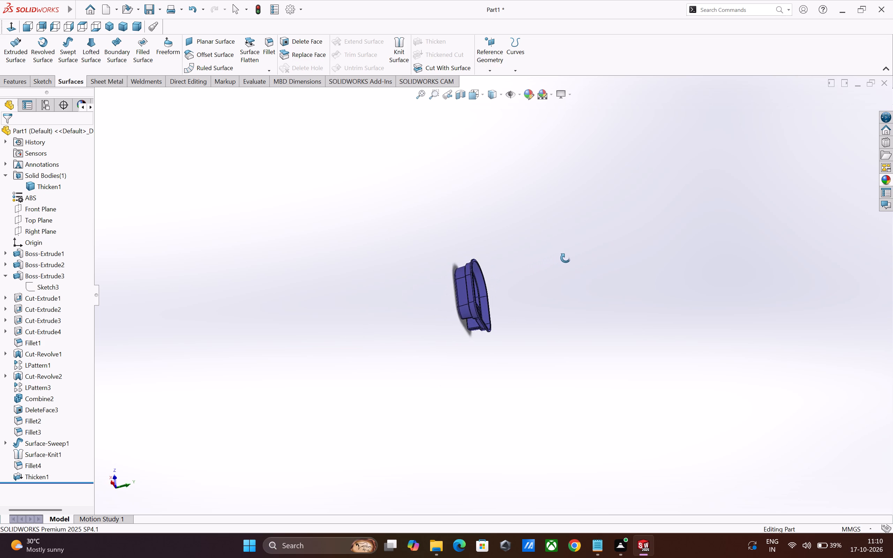
middle_click_drag(565, 258, 602, 239)
scroll(603, 239, "up", 1)
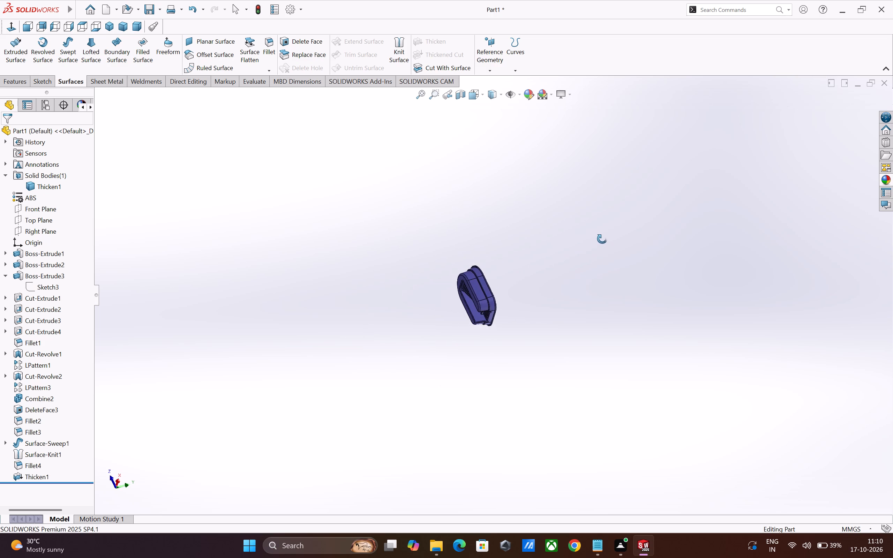
middle_click_drag(602, 239, 579, 248)
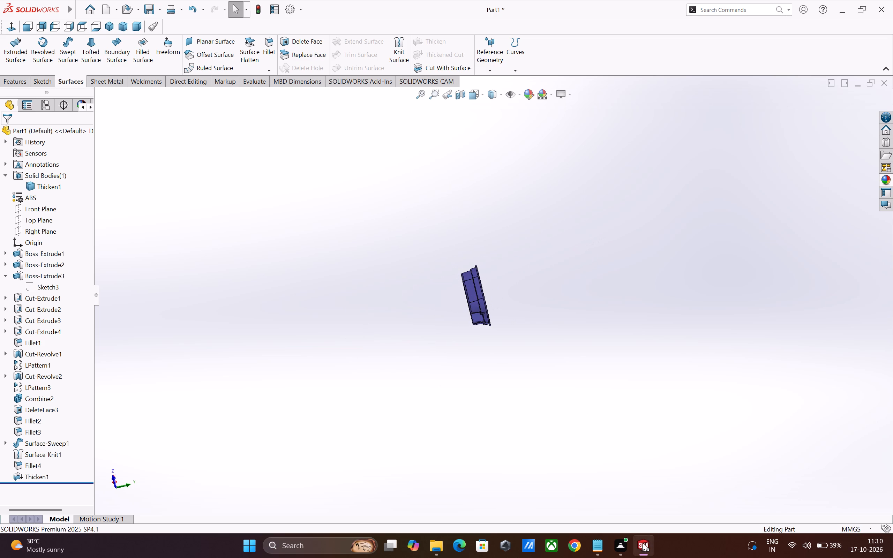
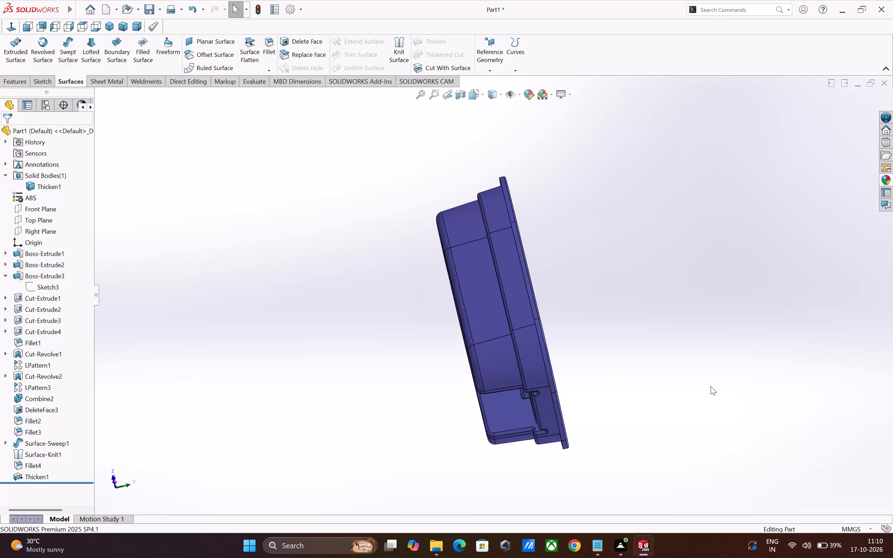
Save the part as a SOLIDWORKS Part named Plastic-Washing-Tub in the Fuji folder on the Desktop.
middle_click_drag(711, 386, 711, 386)
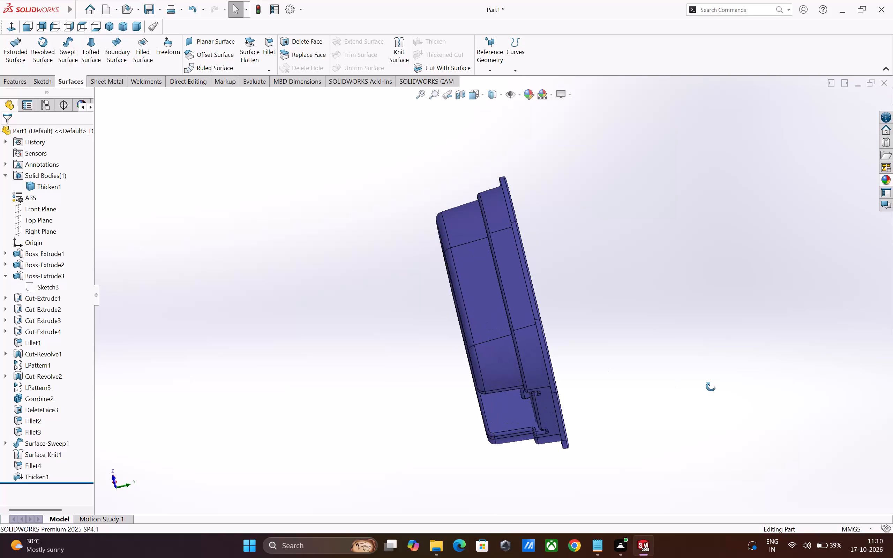
middle_click_drag(711, 386, 640, 397)
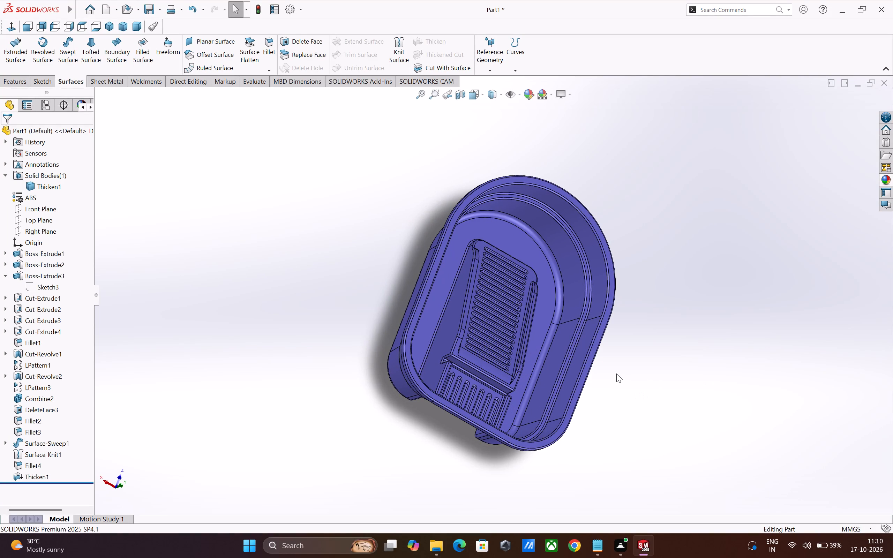
key("ctrl+s")
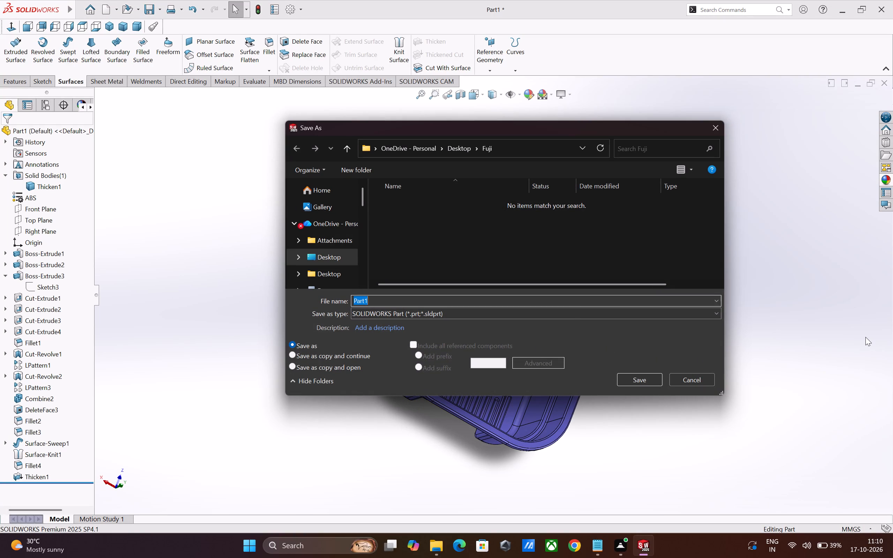
key("shift+p")
type("lastic")
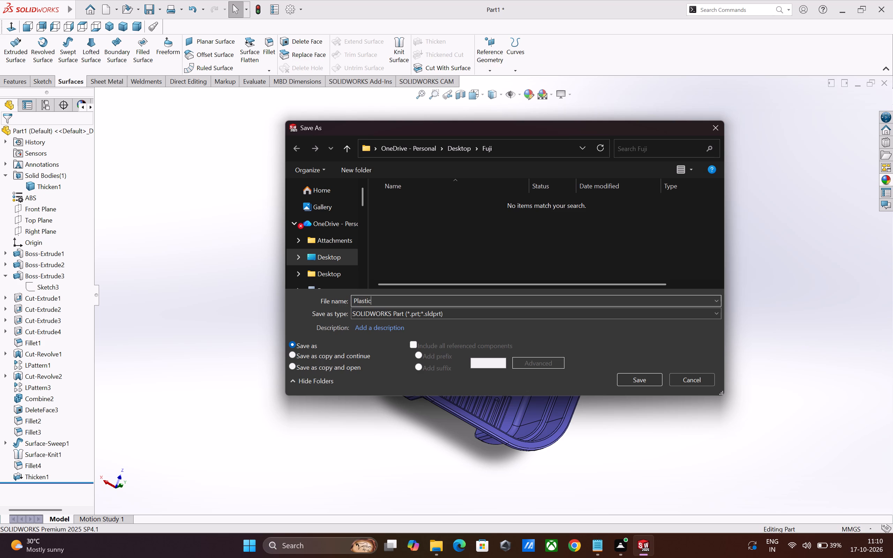
key("minus")
key("shift+w")
type("ashing")
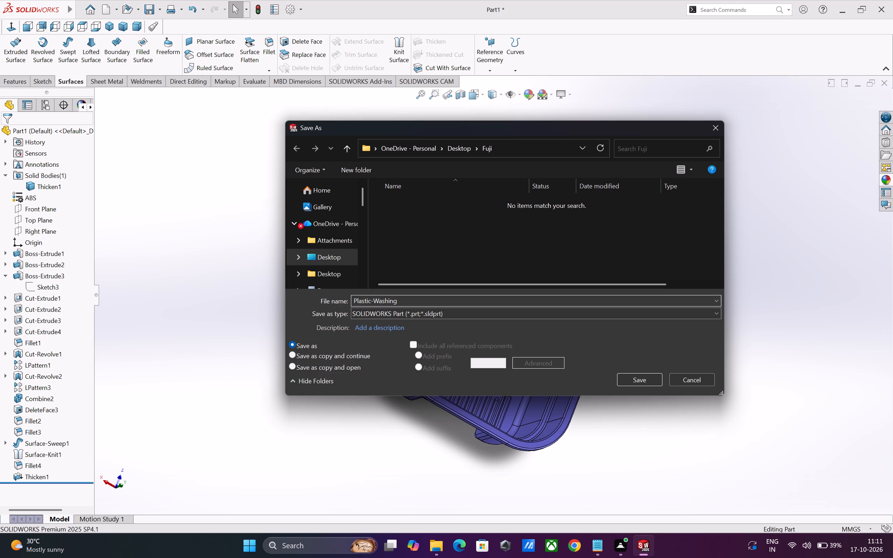
key("minus")
key("shift+t")
key("u")
key("b")
key("Return")
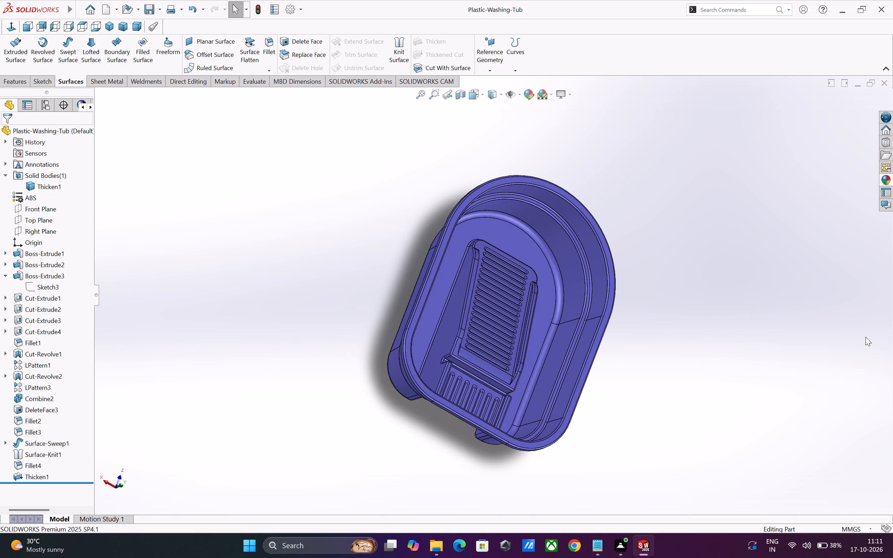
key("ctrl+s")
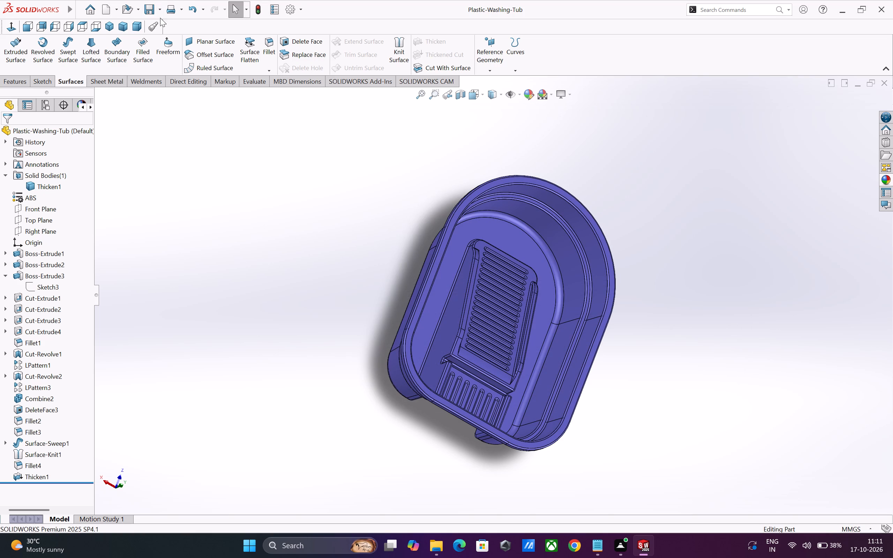
Save a PDF version (*.pdf) of the tub, named Plastic-Washing-Tub, in the Fuji folder and save the part again.
left_click(161, 13)
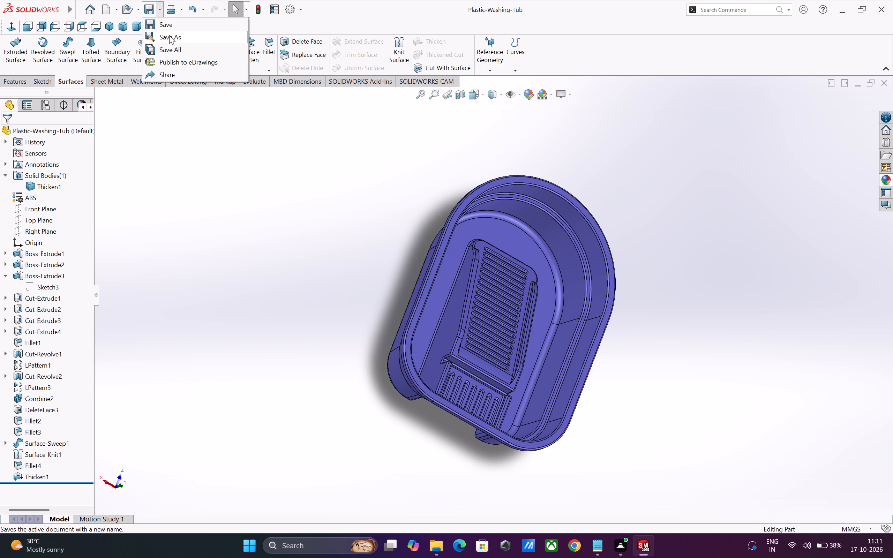
left_click(169, 46)
left_click(159, 9)
left_click(169, 34)
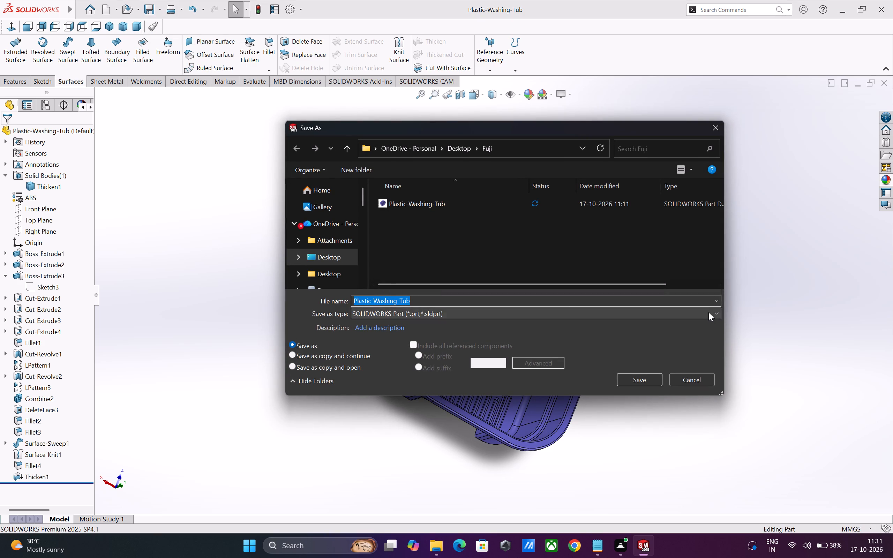
left_click(708, 312)
left_click(504, 124)
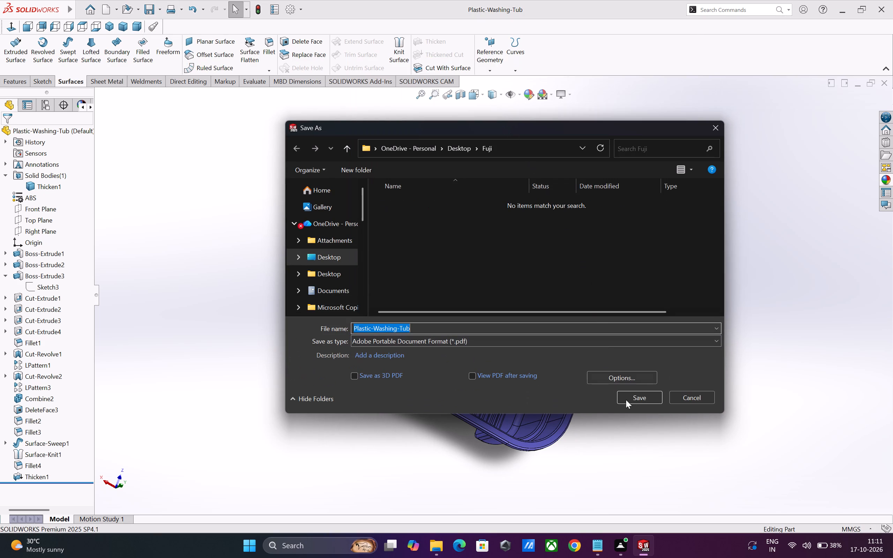
left_click(631, 397)
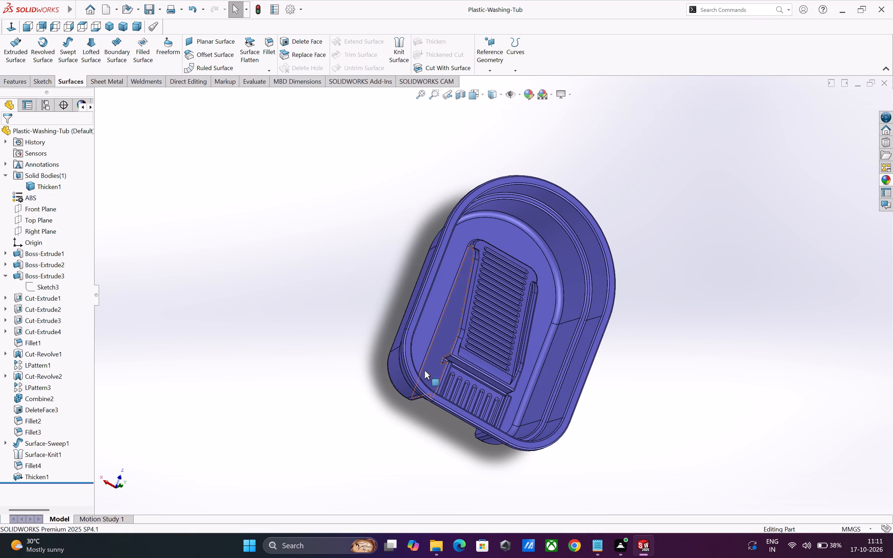
key("ctrl+s")
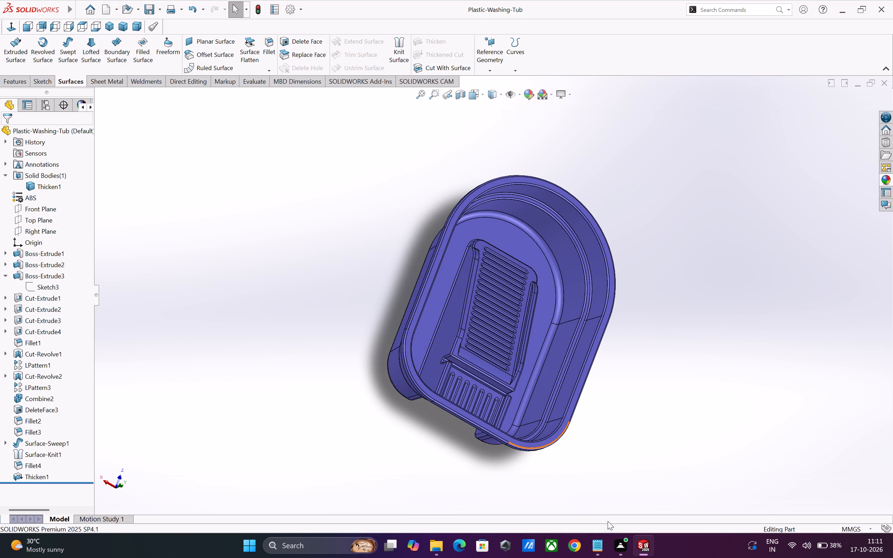